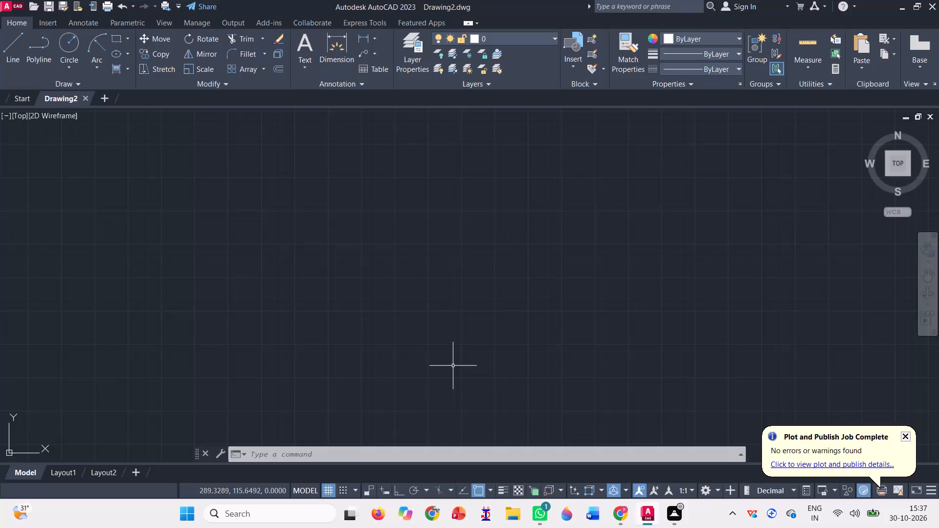
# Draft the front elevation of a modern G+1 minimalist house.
# Turn on command logging to file with LOGFILEON.
pyautogui.write('log')
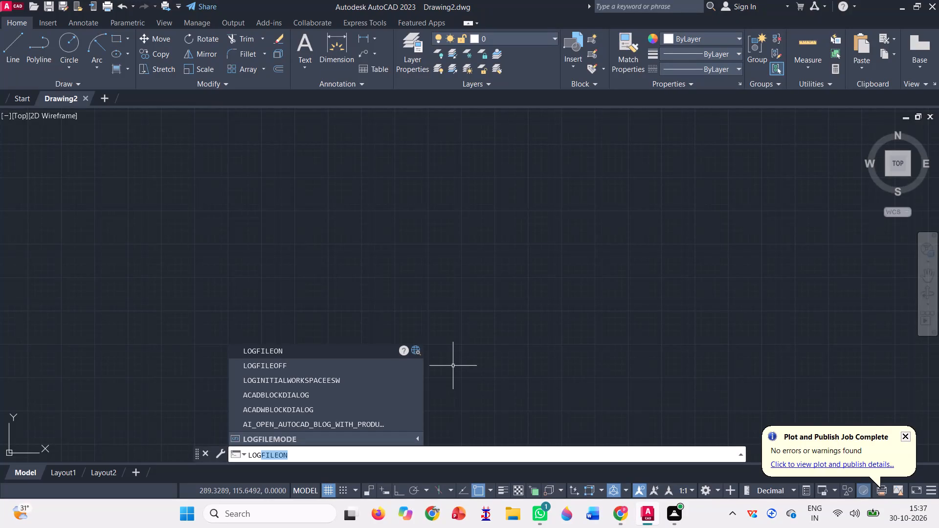
pyautogui.press('Return')
# Configure the drawing units with Engineering length type and Feet as the insertion scale.
pyautogui.press('u')
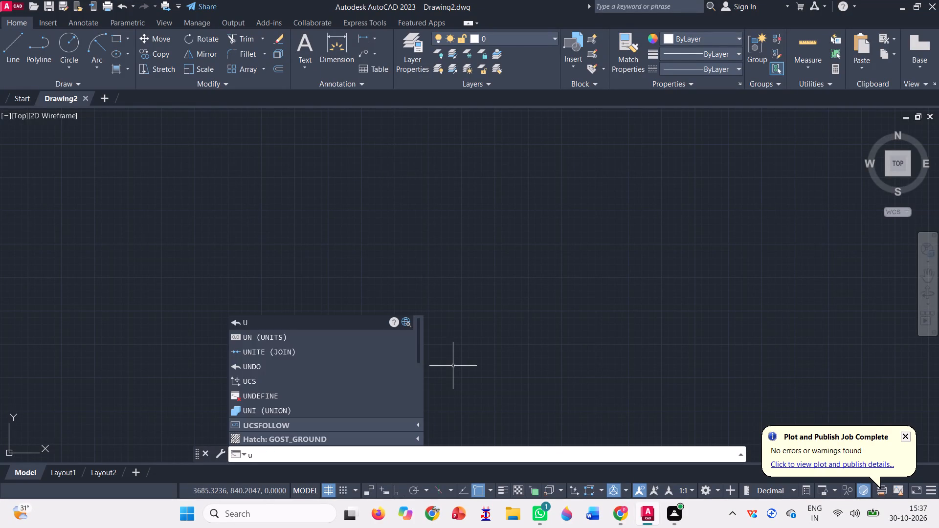
pyautogui.press('n')
pyautogui.press('Return')
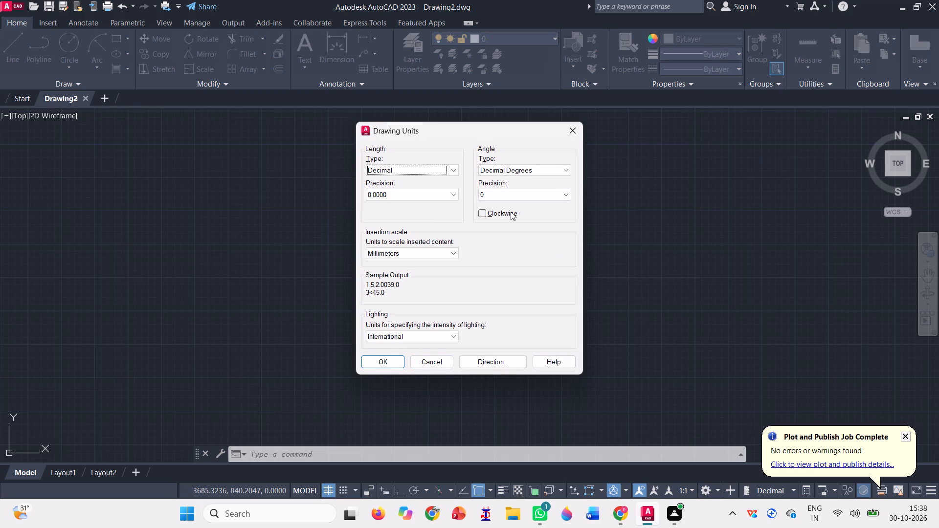
pyautogui.click(453, 172)
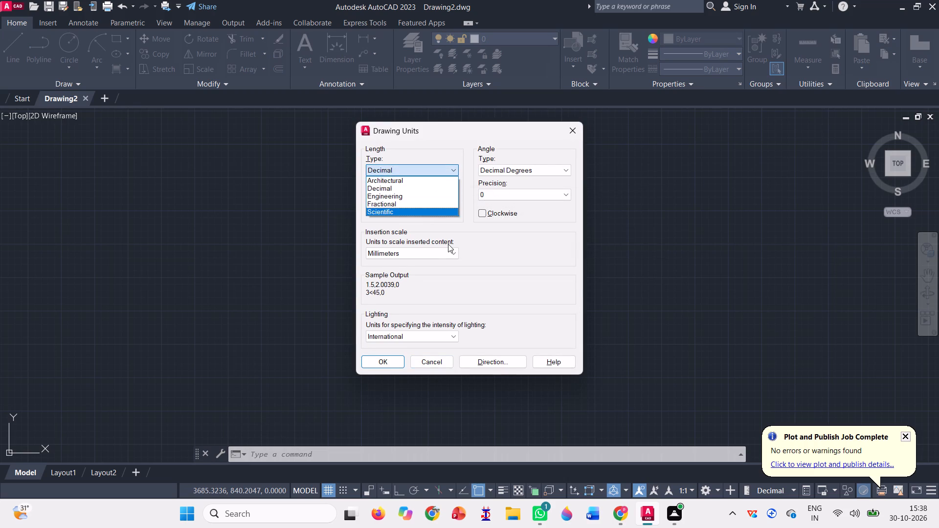
pyautogui.click(388, 198)
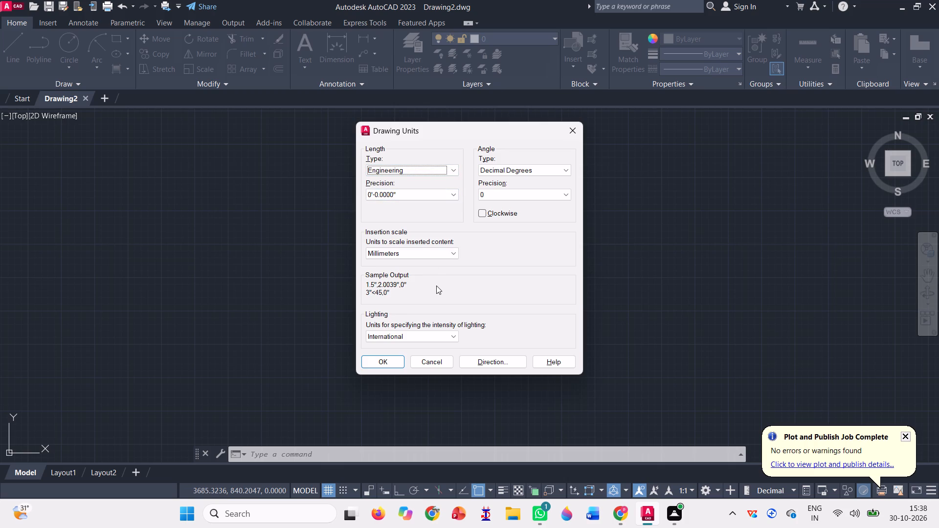
pyautogui.click(435, 256)
pyautogui.click(417, 278)
pyautogui.click(449, 166)
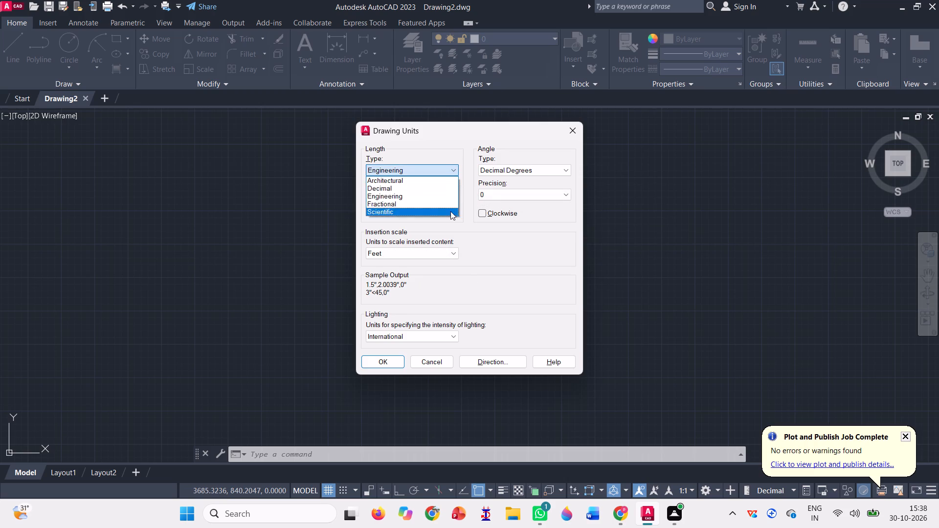
pyautogui.click(429, 198)
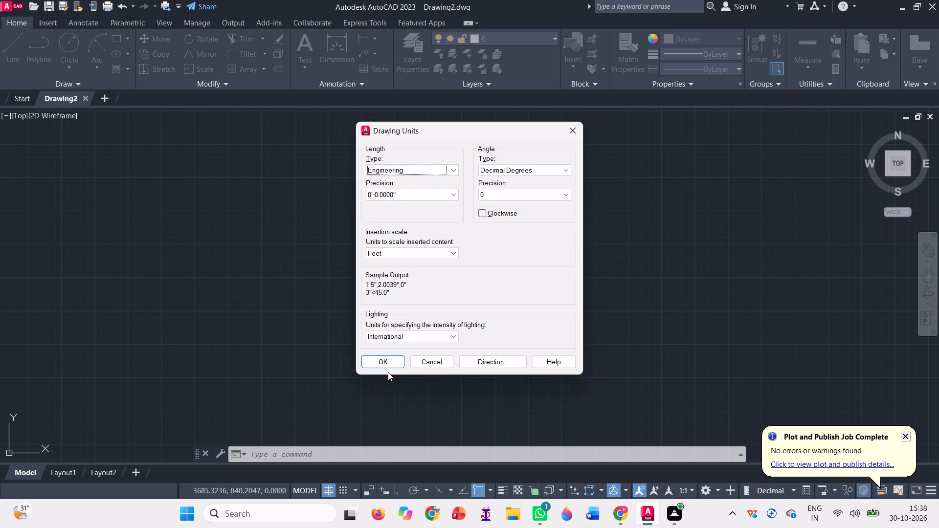
pyautogui.click(377, 366)
pyautogui.click(515, 290)
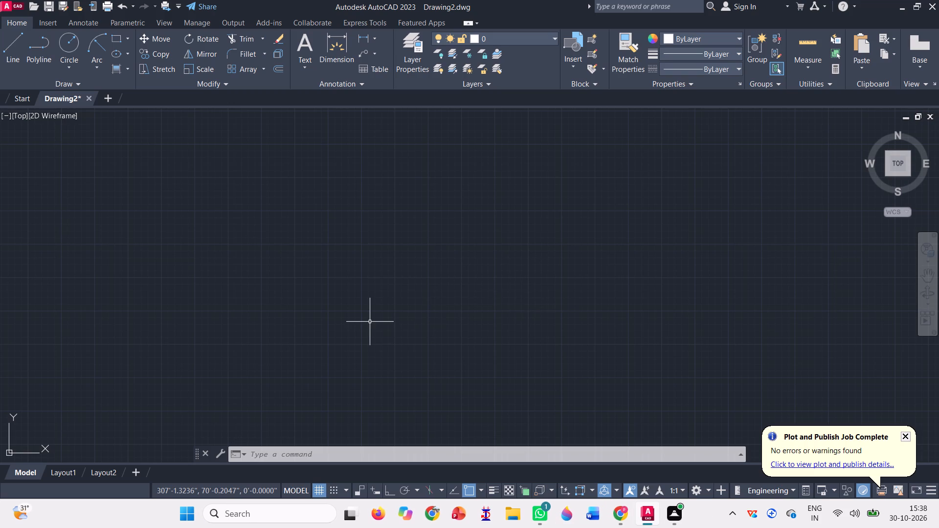
# Modify the Standard dimension style so its linear dimensions use a precision of 0.0.
pyautogui.press('d')
pyautogui.write('in')
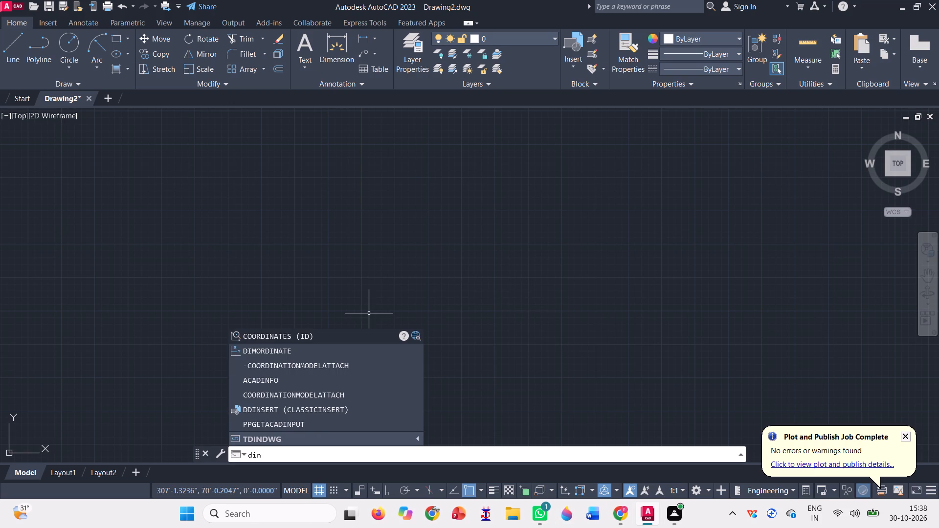
pyautogui.press('BackSpace')
pyautogui.write('ms')
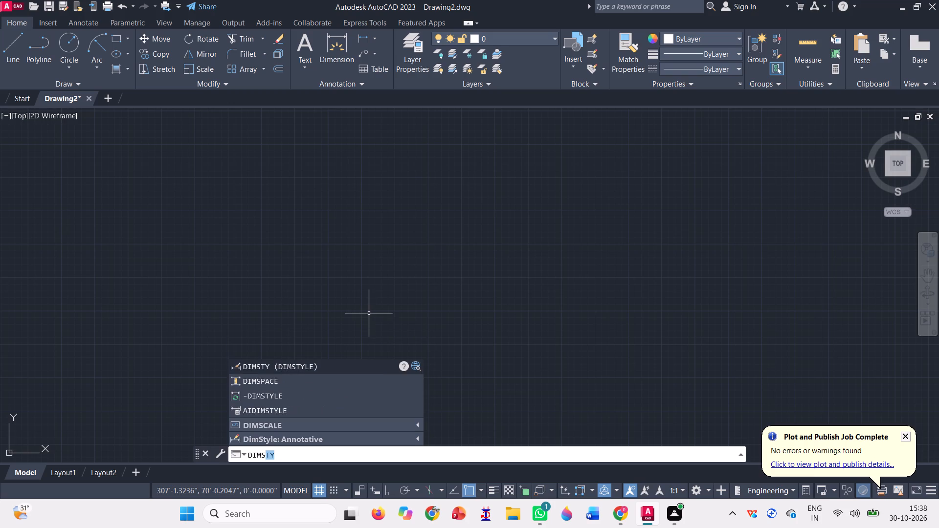
pyautogui.press('Return')
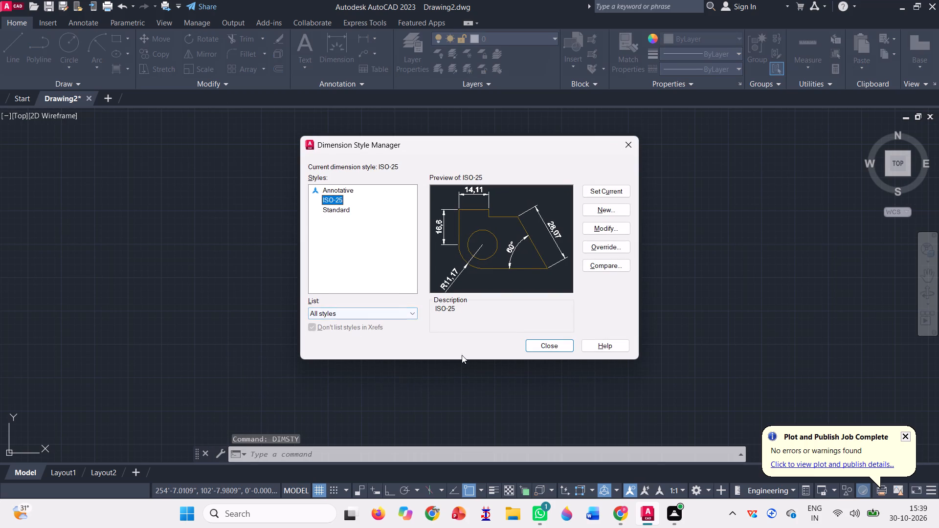
pyautogui.click(328, 212)
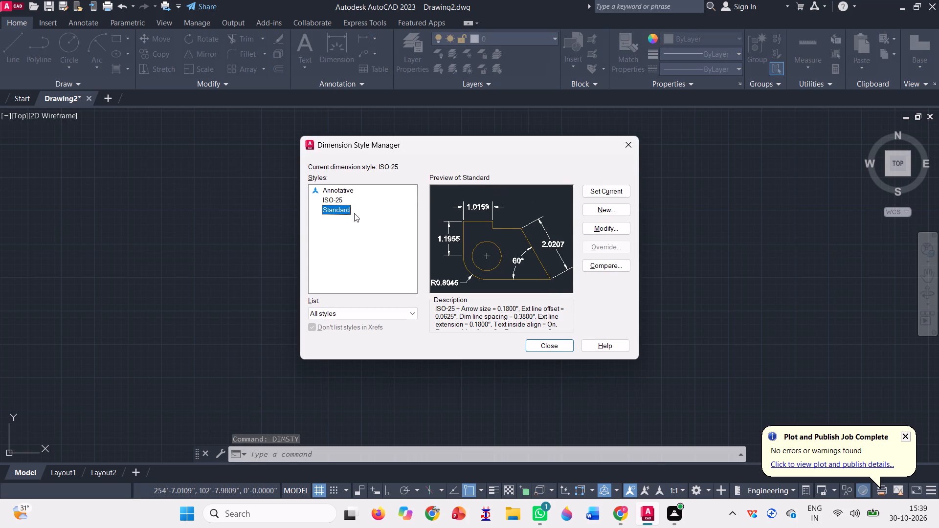
pyautogui.click(604, 228)
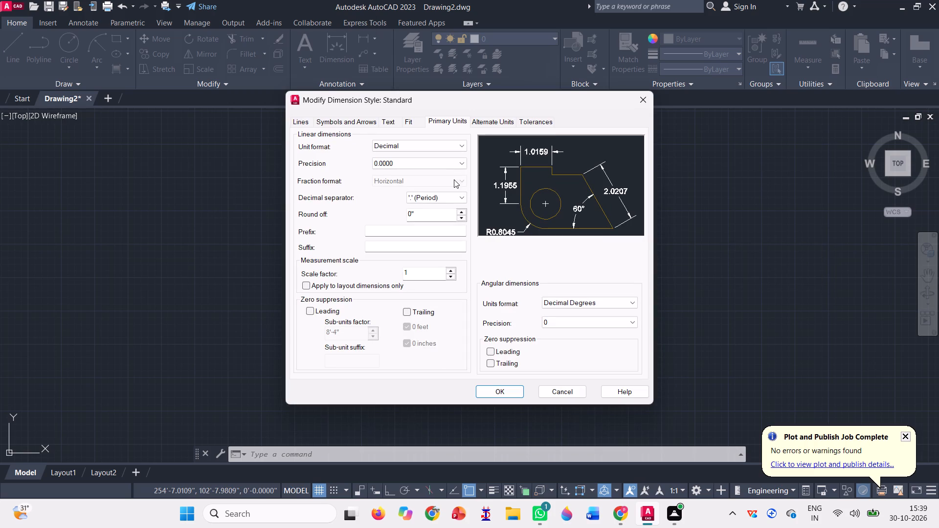
pyautogui.click(439, 149)
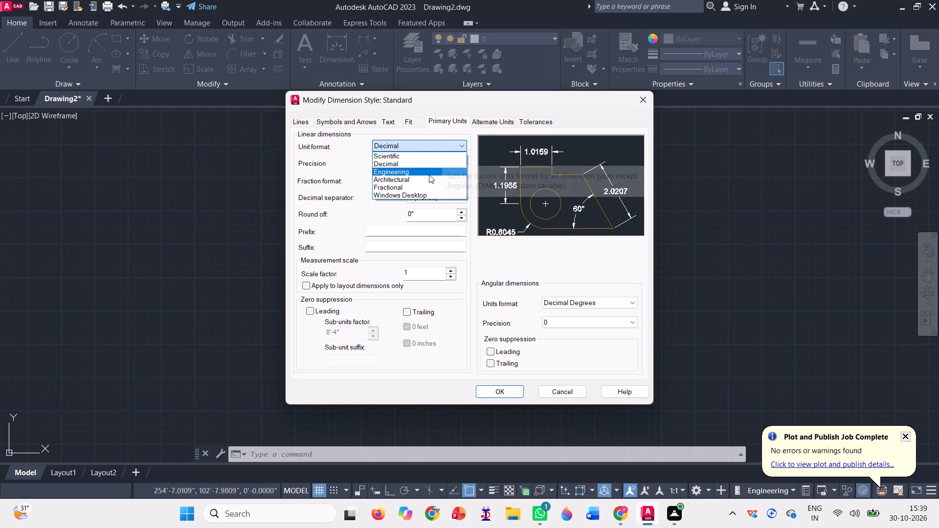
pyautogui.click(403, 167)
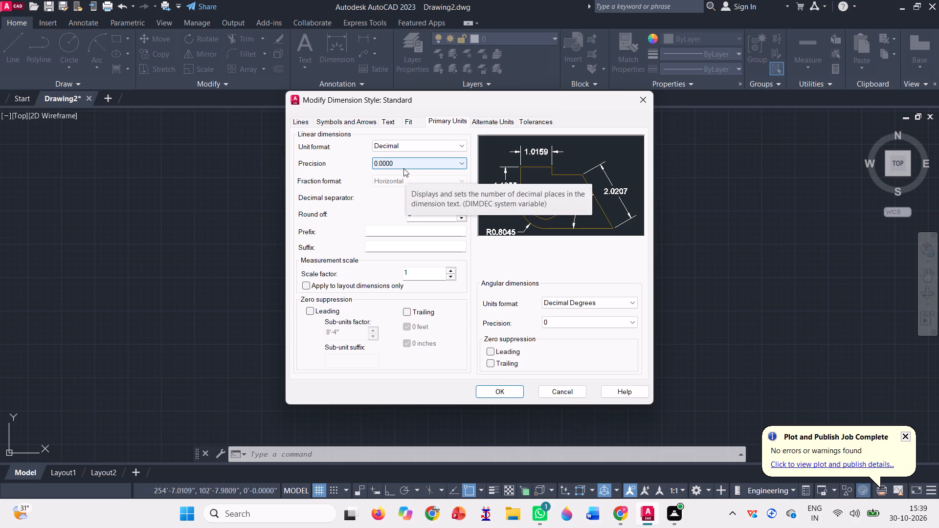
pyautogui.click(442, 161)
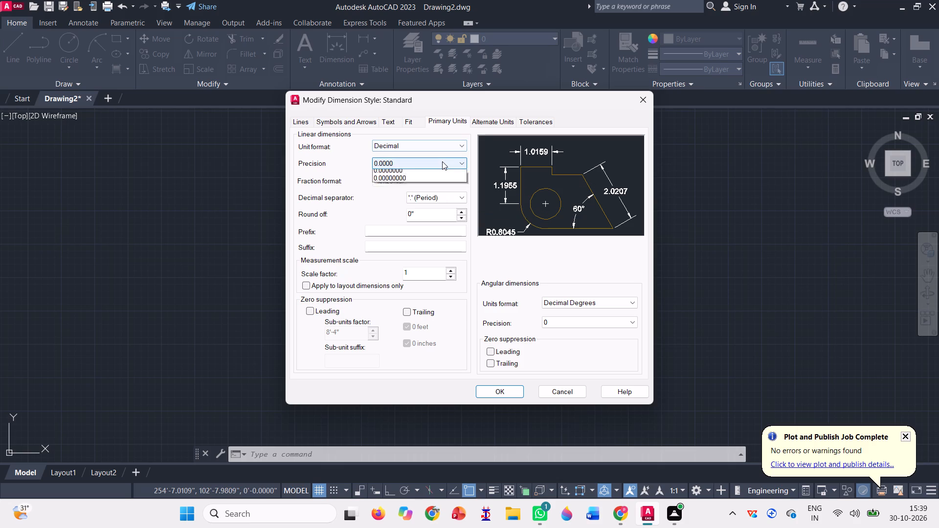
pyautogui.click(422, 180)
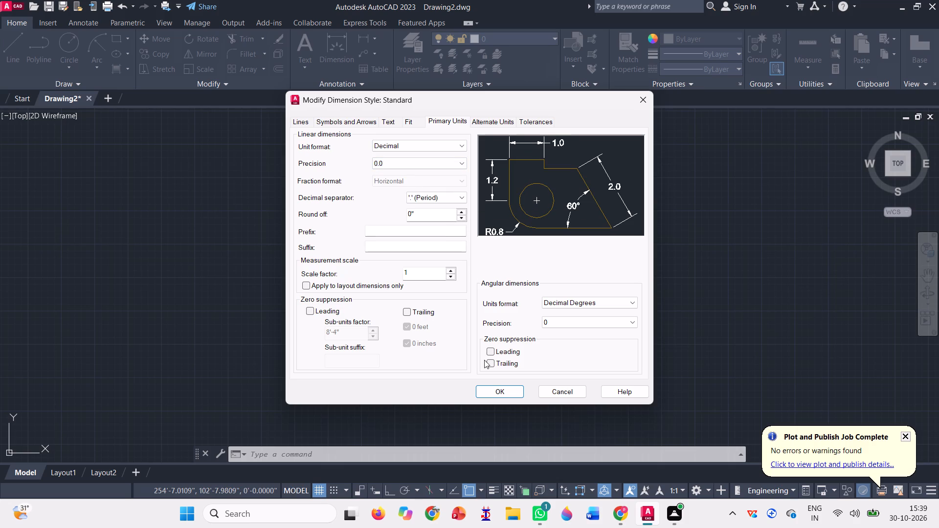
pyautogui.click(505, 395)
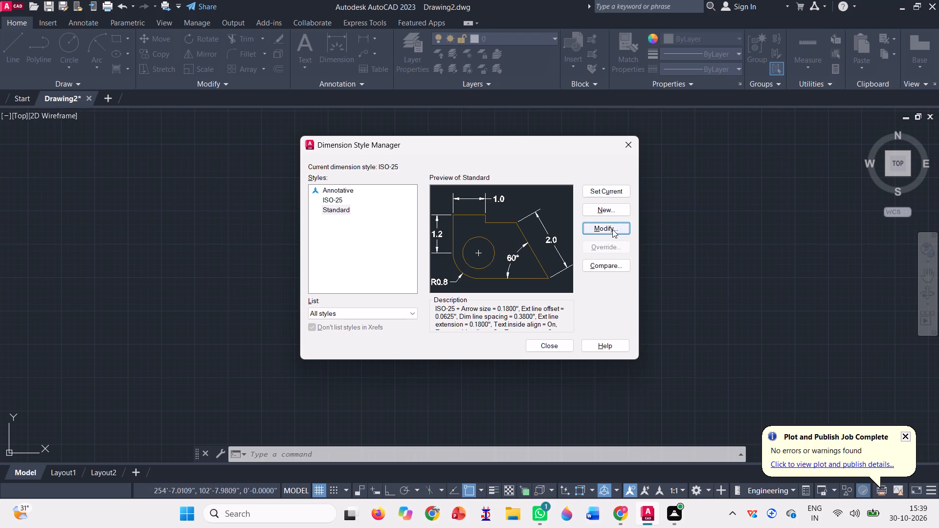
# Set the Standard dimension style's linear unit format to Engineering.
pyautogui.click(612, 229)
pyautogui.doubleClick(612, 229)
pyautogui.click(417, 146)
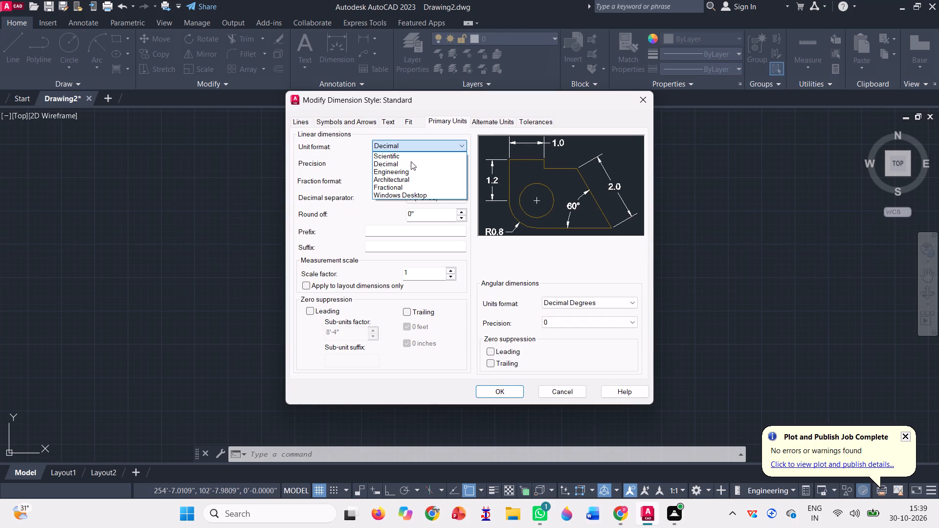
pyautogui.click(407, 168)
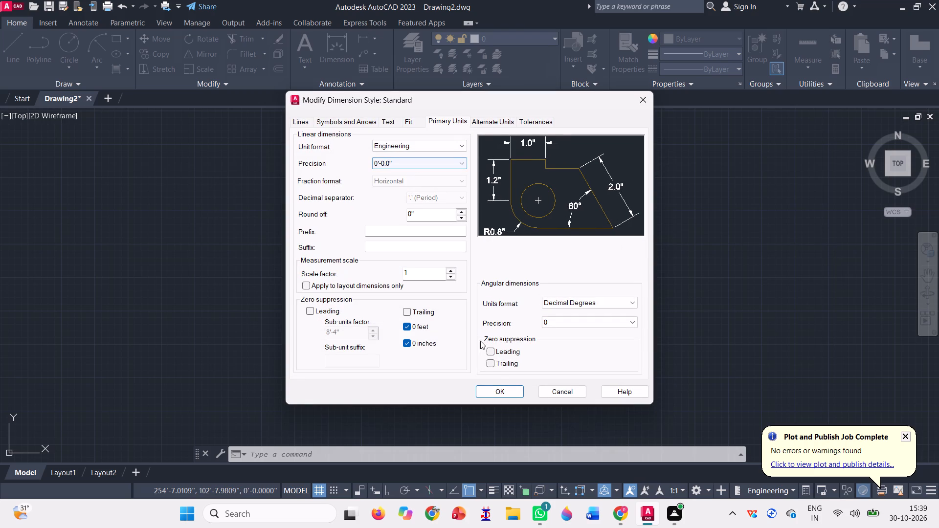
pyautogui.click(502, 392)
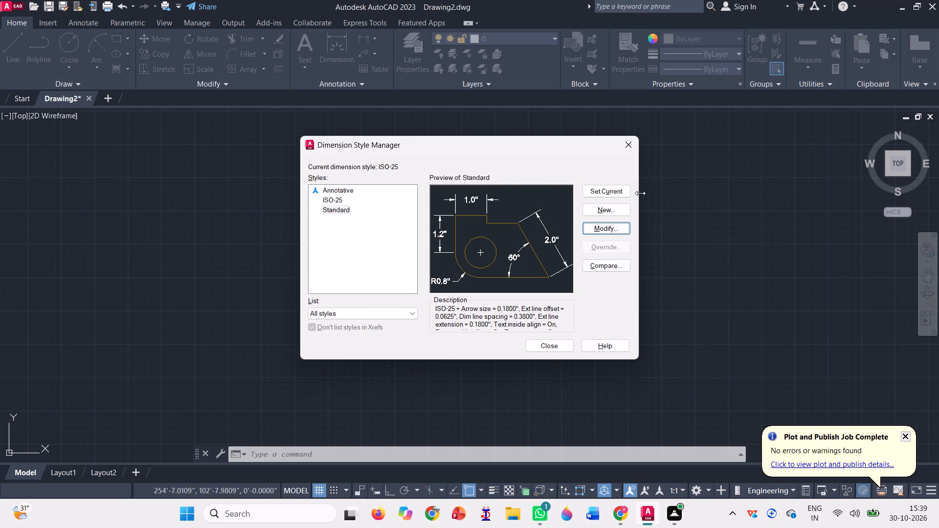
# Make the Standard dimension style current and close the style manager.
pyautogui.click(618, 193)
pyautogui.click(618, 192)
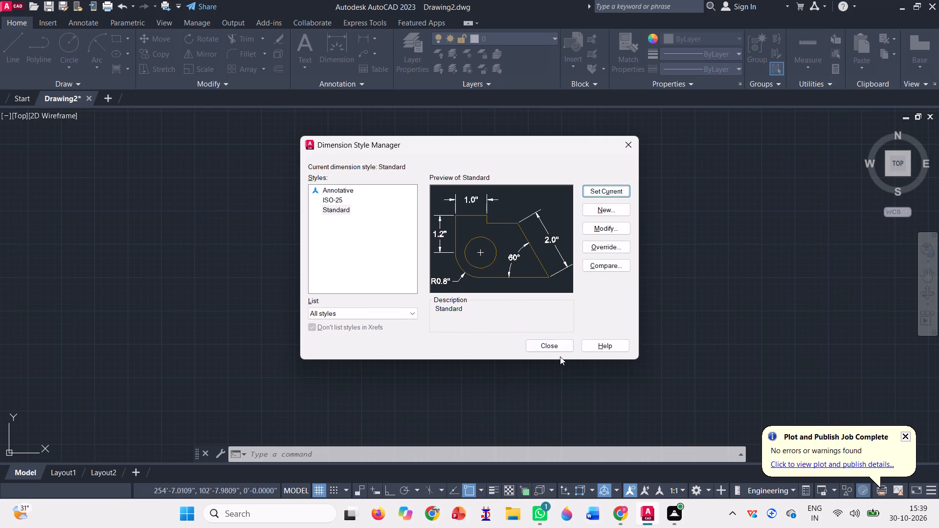
pyautogui.click(551, 344)
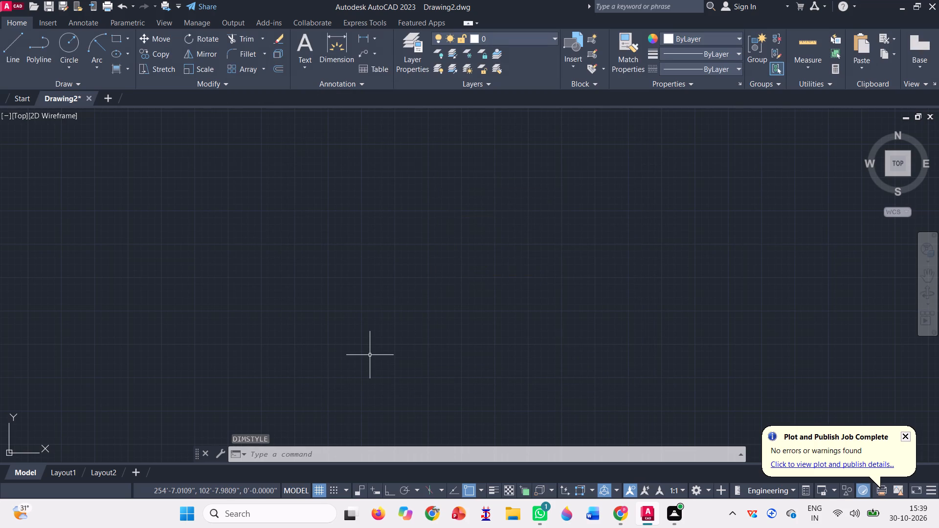
# With Ortho on, draw a 50' horizontal baseline, continuing from its right end with a vertical line about 65' upward.
pyautogui.press('l')
pyautogui.press('Return')
pyautogui.press('F8')
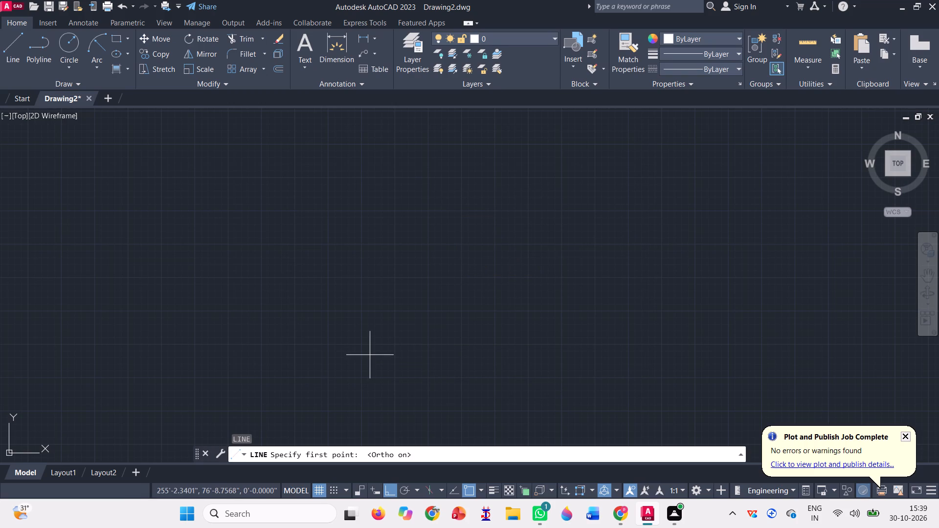
pyautogui.click(370, 355)
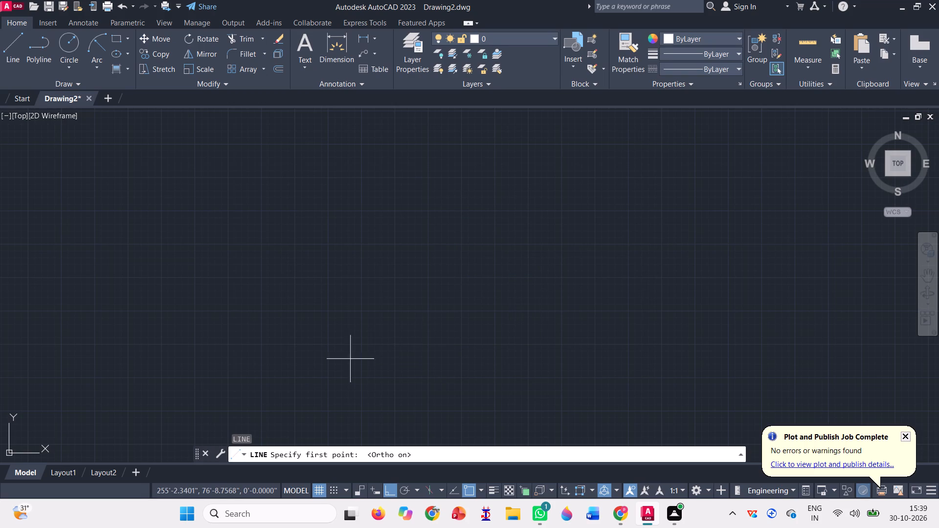
pyautogui.click(334, 362)
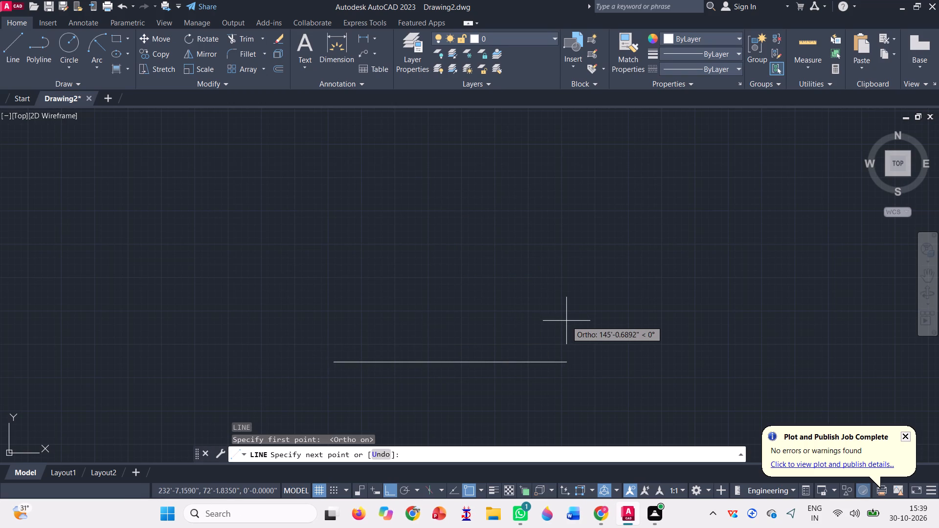
pyautogui.write("50'")
pyautogui.press('Return')
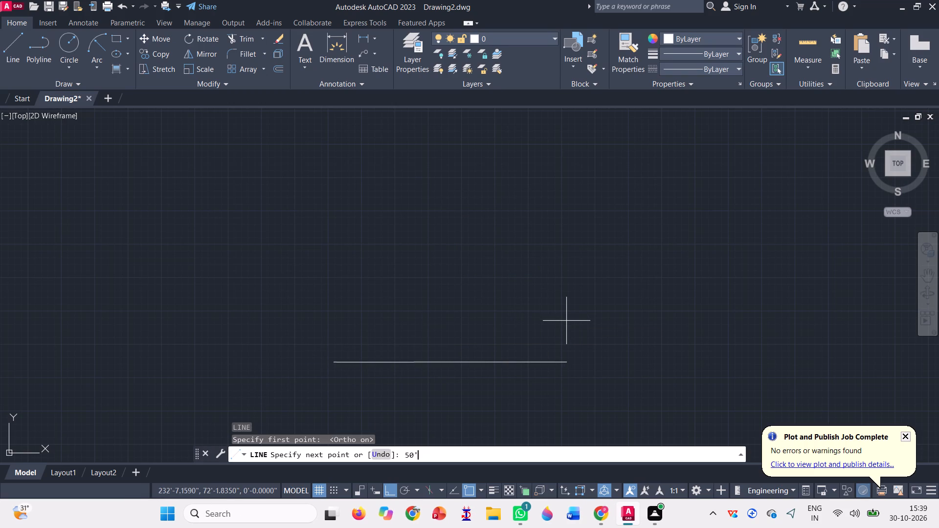
pyautogui.click(463, 258)
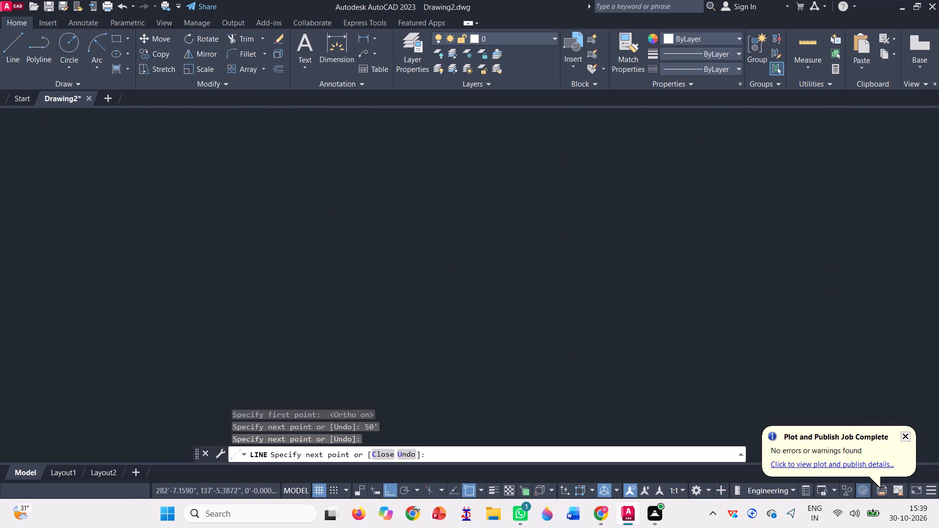
pyautogui.press('space')
# Draw a vertical line about 83' upward from the left end of the horizontal baseline.
pyautogui.press('l')
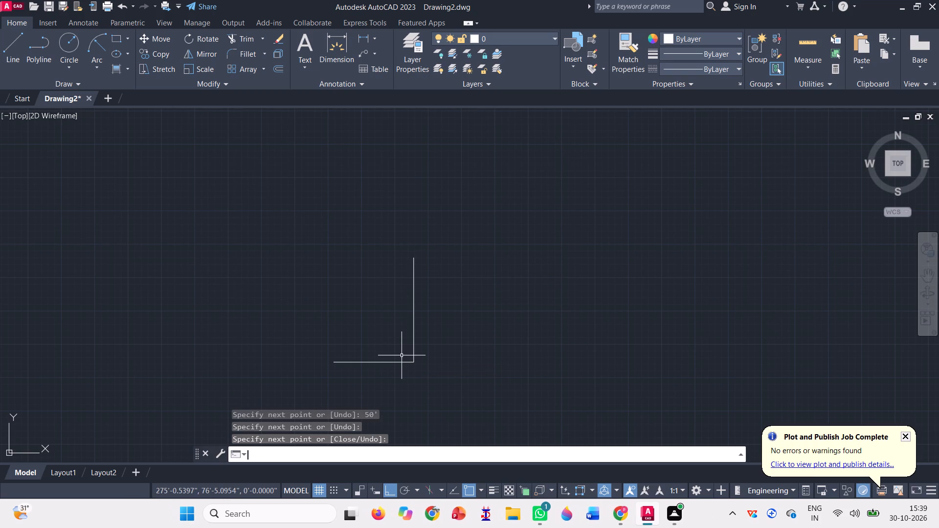
pyautogui.press('Return')
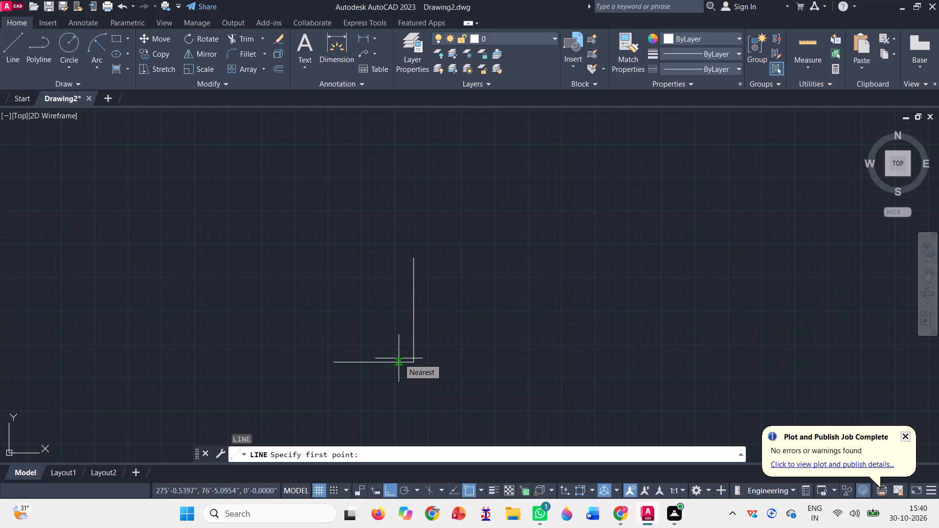
pyautogui.click(335, 364)
pyautogui.click(332, 230)
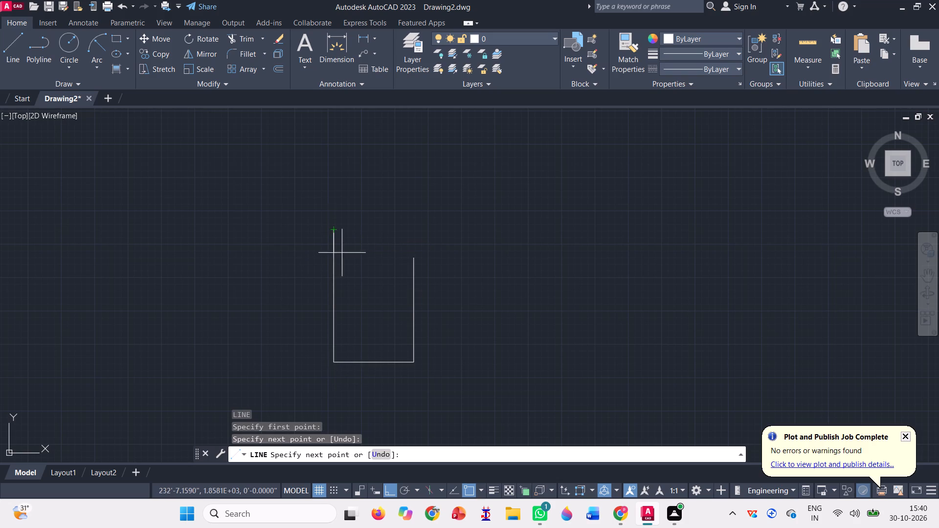
pyautogui.press('space')
pyautogui.scroll(1, 352, 372)
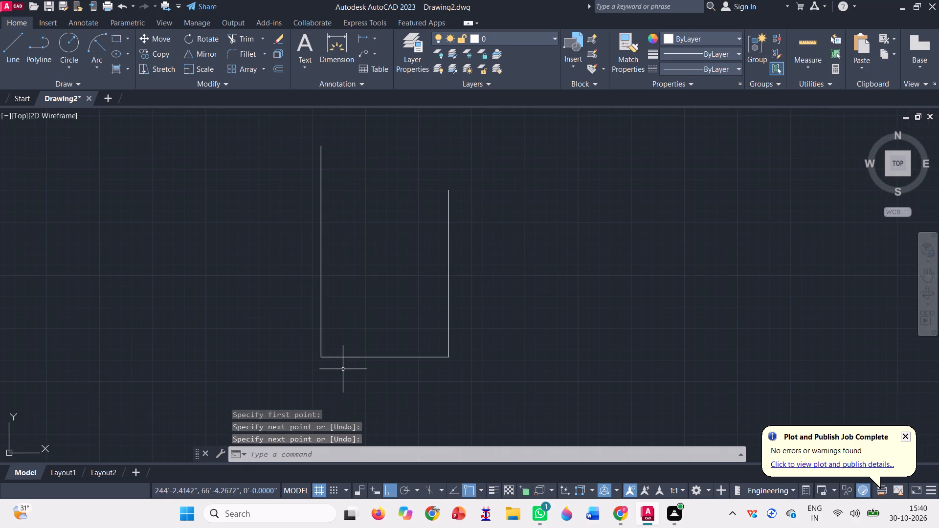
# From the baseline's left end, draw lines 10' up, across to the right vertical, 0'6" up, and back to the left vertical.
pyautogui.press('l')
pyautogui.press('Return')
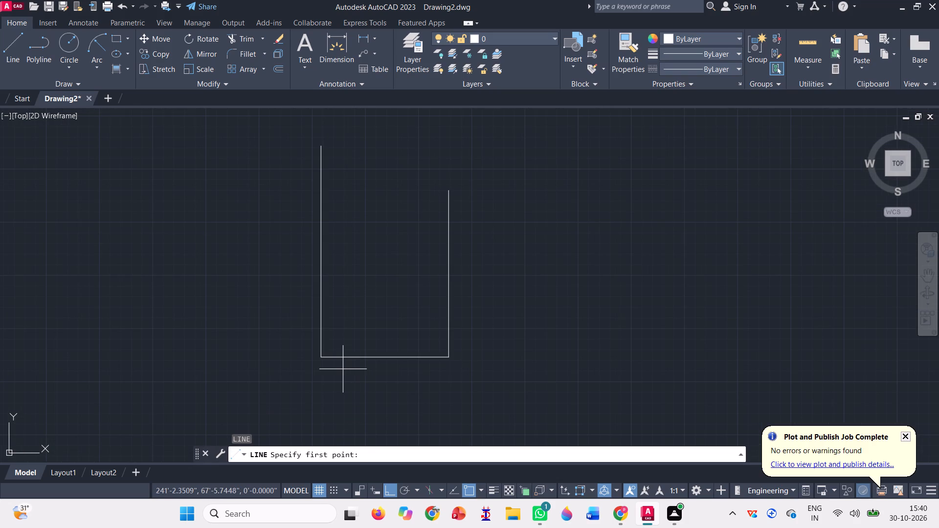
pyautogui.click(320, 357)
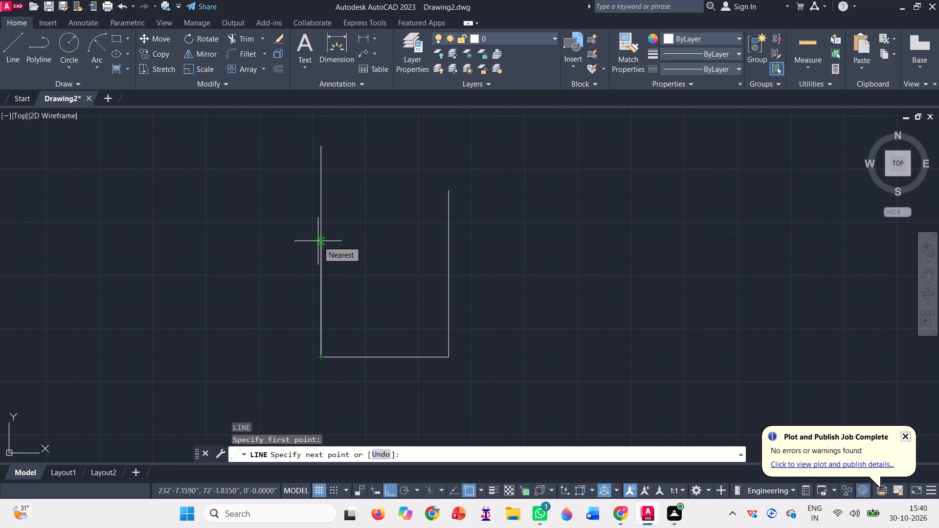
pyautogui.write("10'")
pyautogui.press('Return')
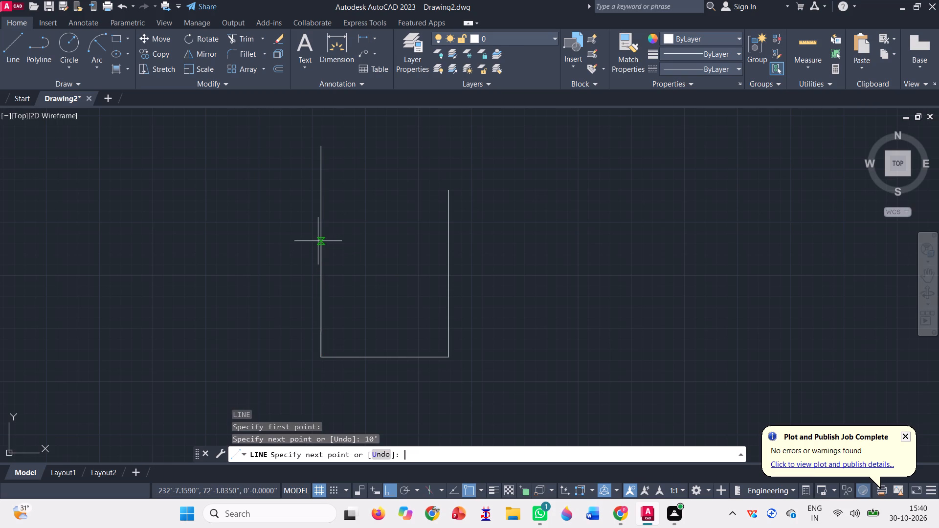
pyautogui.click(451, 331)
pyautogui.write('0\'6"')
pyautogui.press('Return')
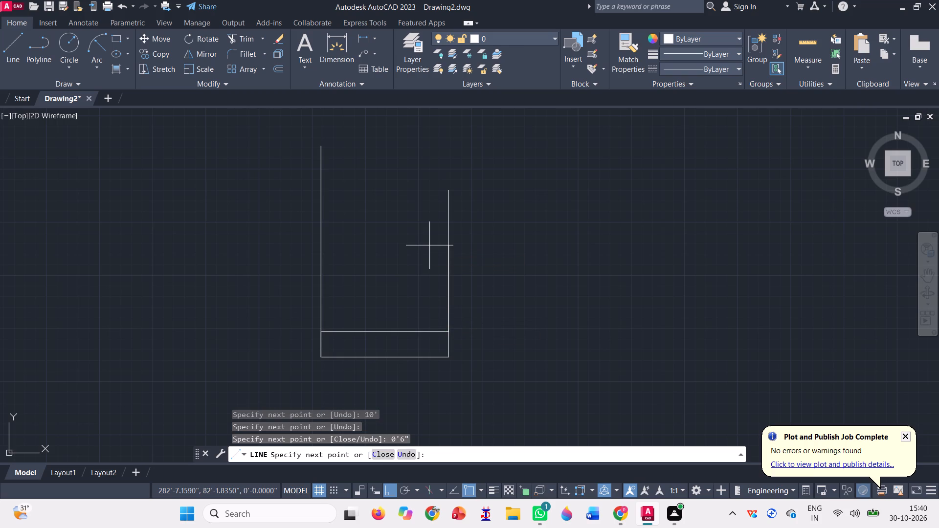
pyautogui.scroll(5, 327, 332)
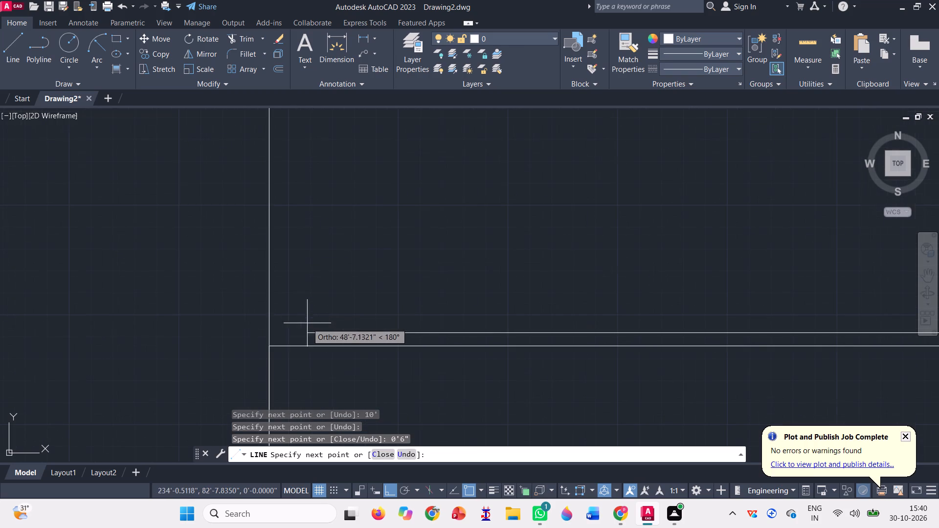
pyautogui.click(268, 333)
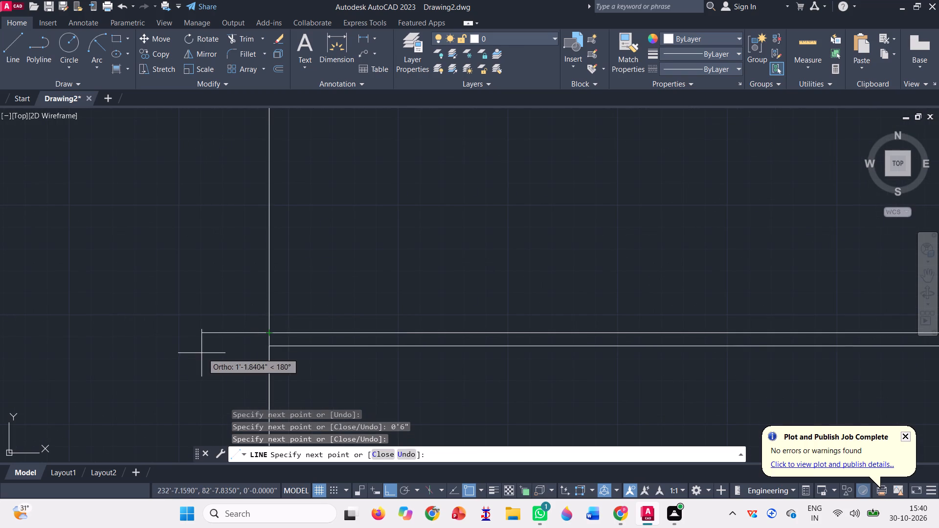
# Continue the line chain 10' up the left vertical, across to the right vertical, 0'6" up, and back to the left vertical.
pyautogui.scroll(-2, 200, 352)
pyautogui.write("10'")
pyautogui.press('Return')
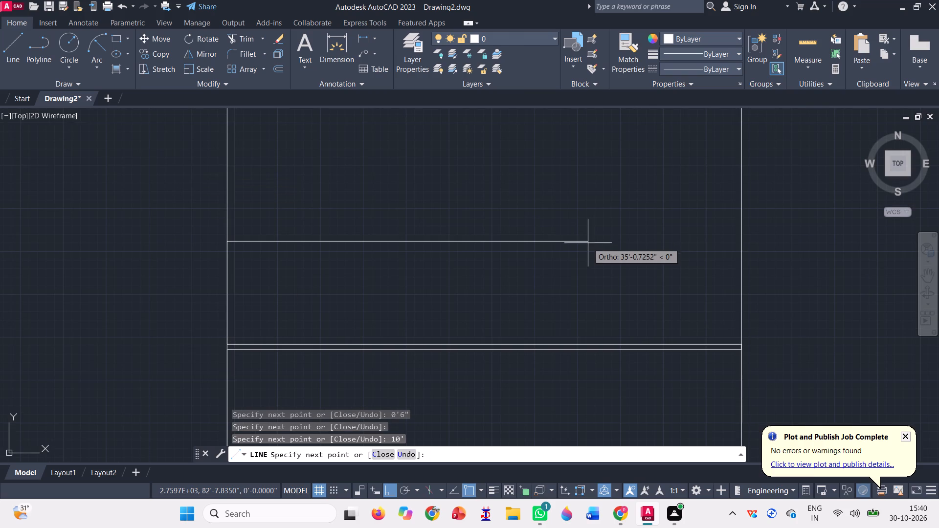
pyautogui.click(741, 241)
pyautogui.scroll(-1, 551, 305)
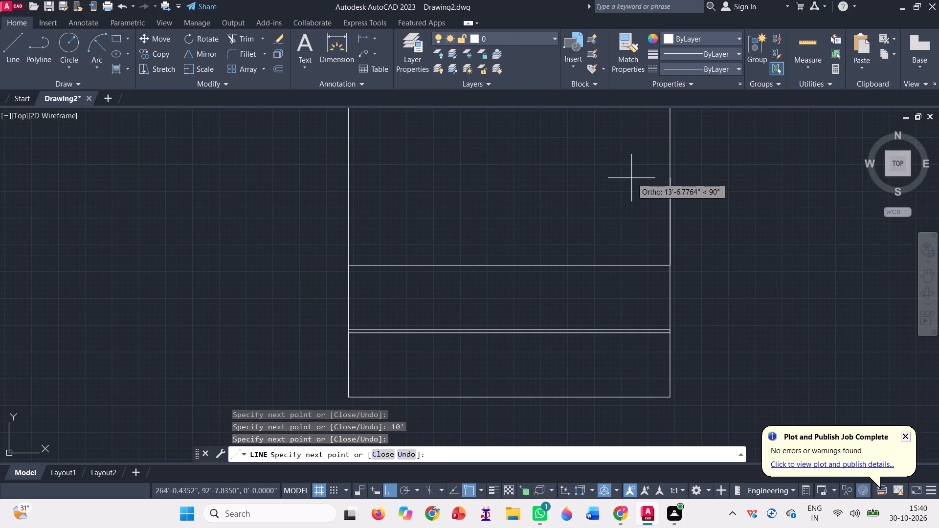
pyautogui.write('0\'6"')
pyautogui.press('Return')
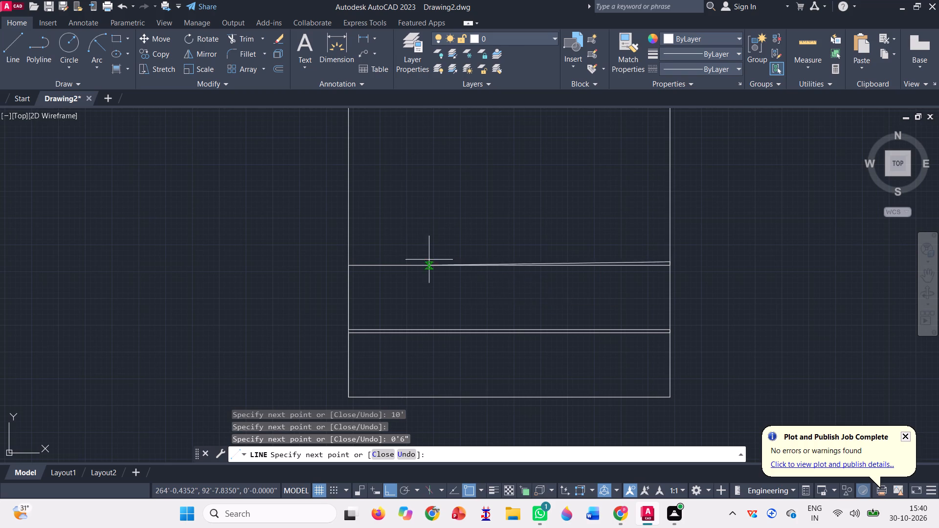
pyautogui.scroll(2, 429, 260)
pyautogui.scroll(3, 201, 263)
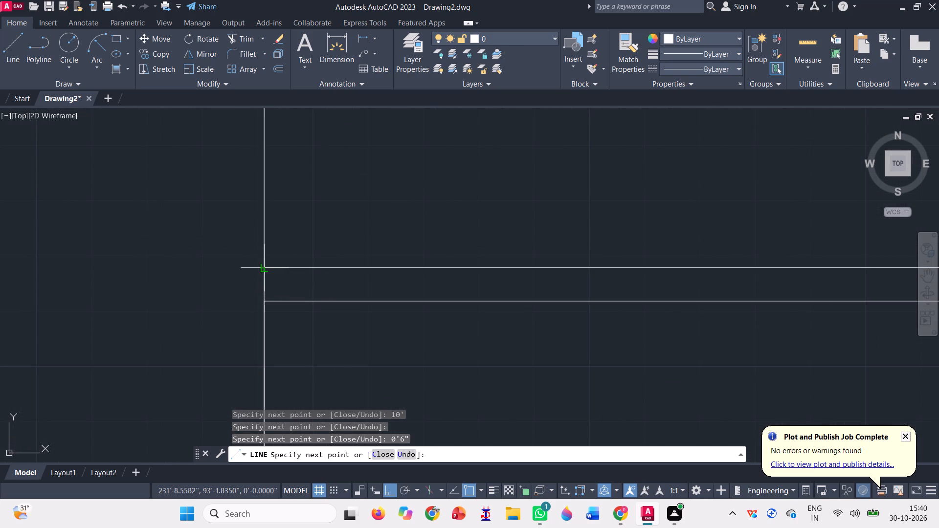
pyautogui.click(265, 266)
# Draw the third level: 10' up, across to the right vertical, 0'6" up, back to the left vertical, and end the line.
pyautogui.scroll(-5, 184, 305)
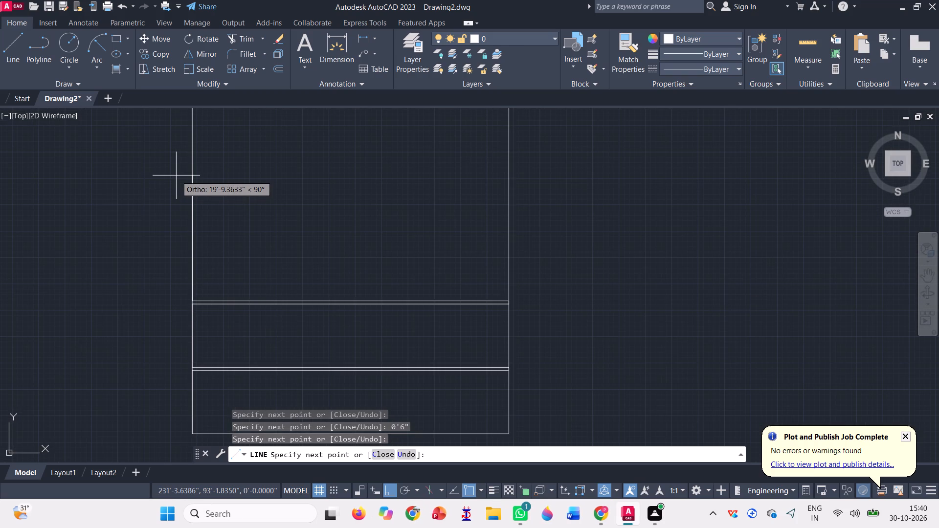
pyautogui.write("10'")
pyautogui.press('Return')
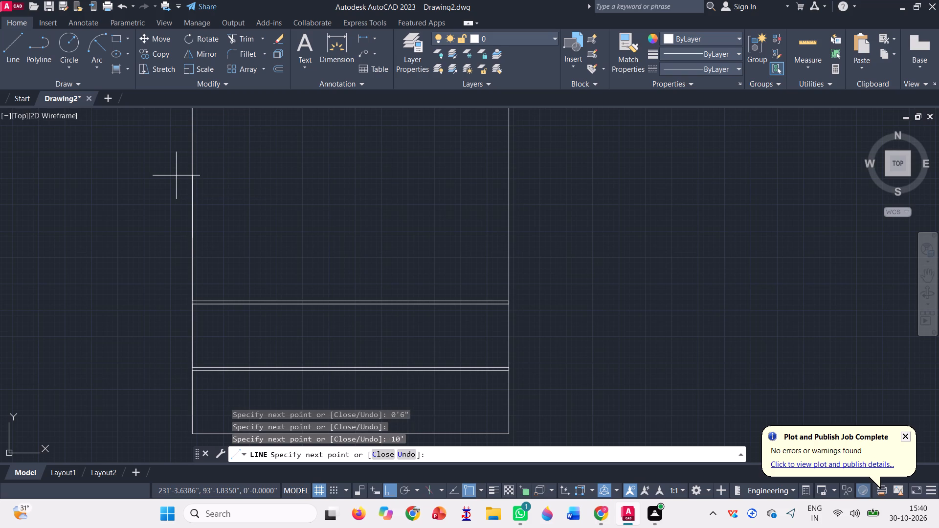
pyautogui.click(510, 236)
pyautogui.write('0\'6"')
pyautogui.press('Return')
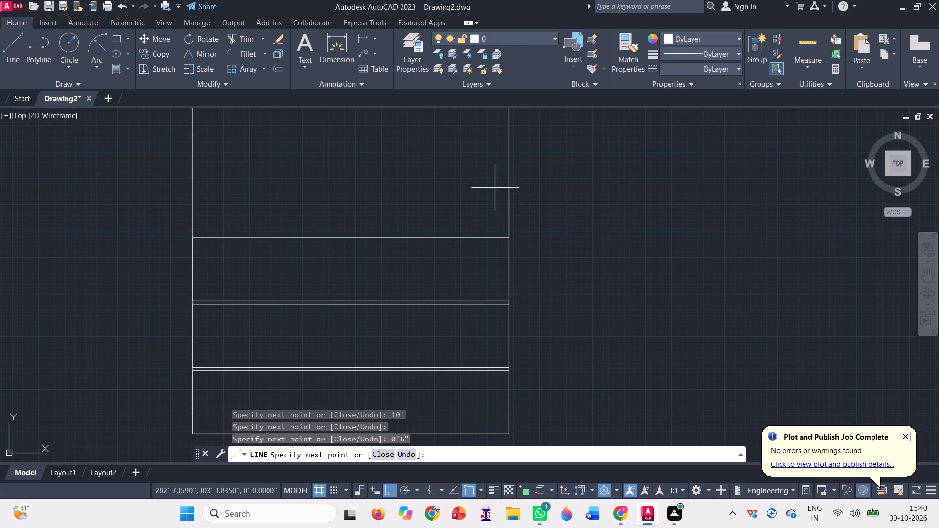
pyautogui.scroll(2, 187, 242)
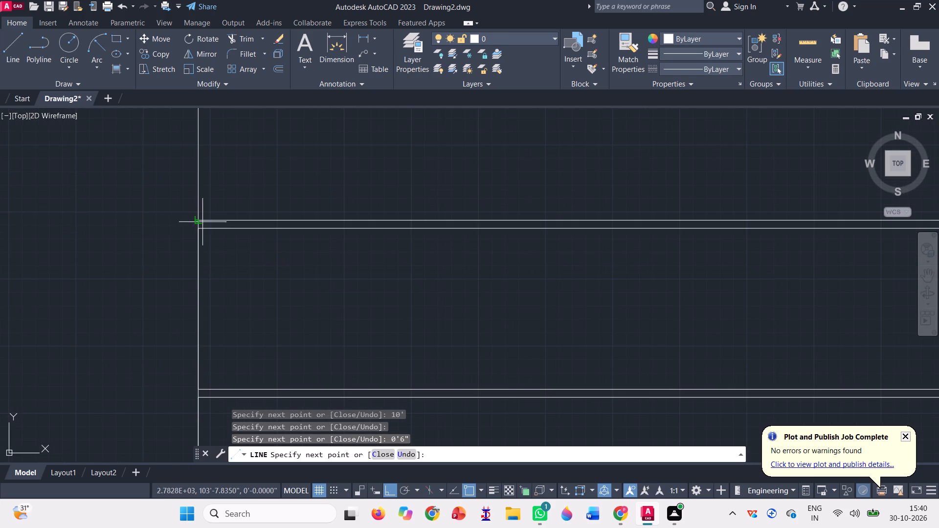
pyautogui.click(197, 218)
pyautogui.scroll(-4, 117, 242)
pyautogui.press('space')
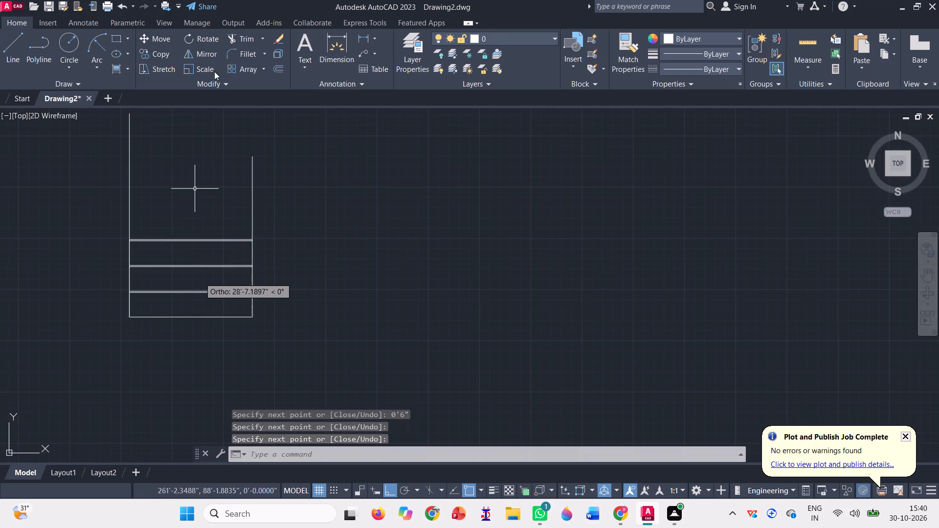
# Trim off both verticals above the topmost horizontal line with a fence.
pyautogui.click(241, 43)
pyautogui.click(70, 187)
pyautogui.click(410, 188)
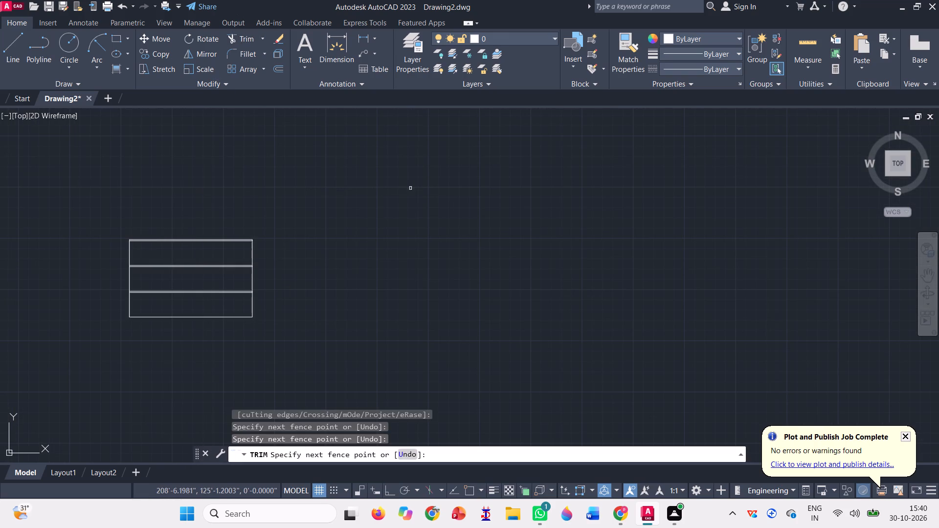
pyautogui.press('Escape')
# Move all the horizontal lines about 91' to the right, clear of the two verticals.
pyautogui.click(203, 336)
pyautogui.click(168, 220)
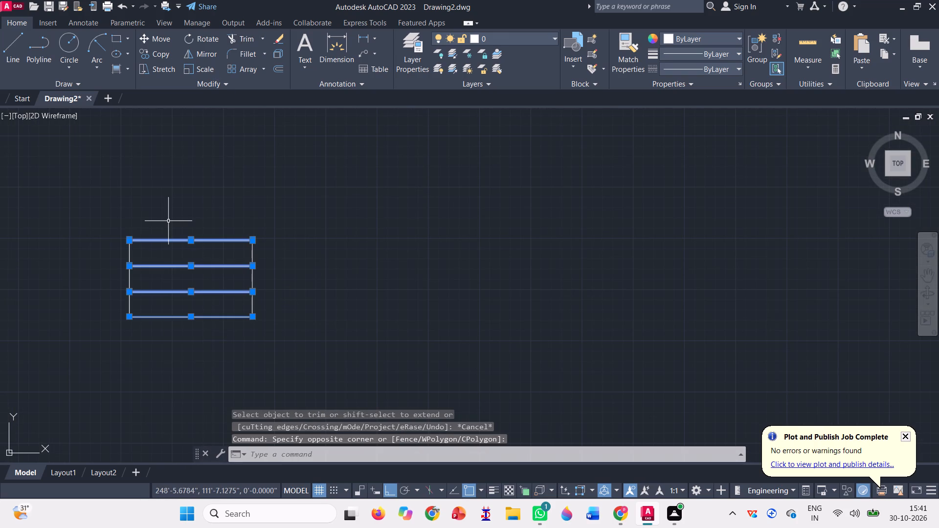
pyautogui.write('m')
pyautogui.press('space')
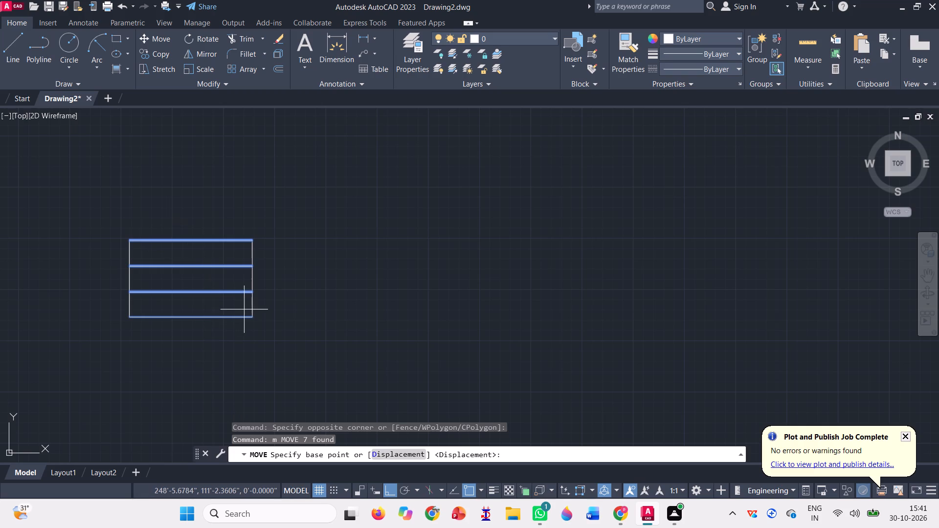
pyautogui.click(251, 317)
pyautogui.click(476, 292)
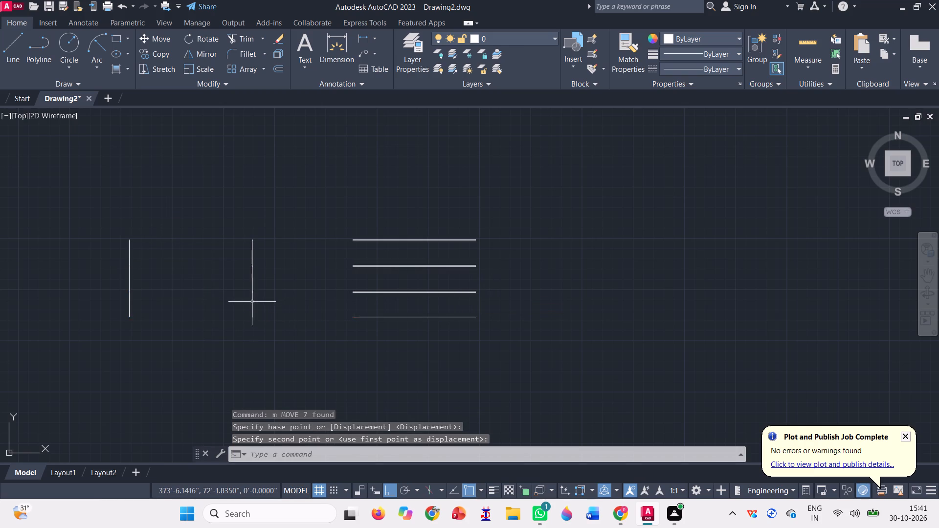
# Copy the right vertical line from its lower end to both ends of the moved bottom line.
pyautogui.scroll(1, 251, 266)
pyautogui.click(250, 245)
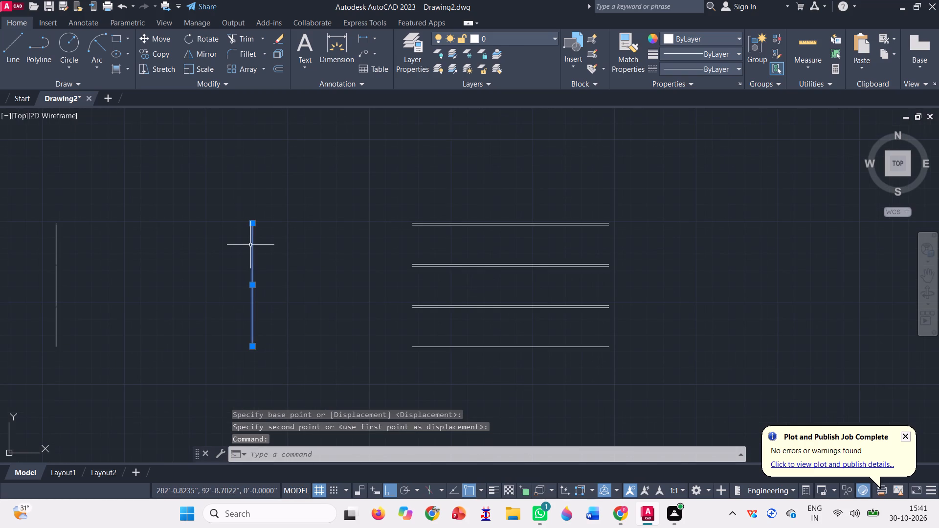
pyautogui.write('co')
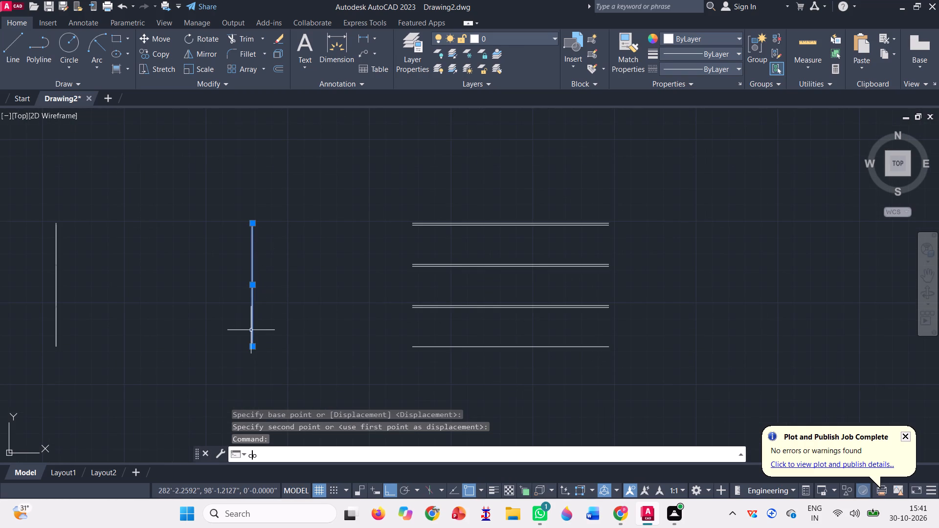
pyautogui.press('space')
pyautogui.scroll(3, 222, 357)
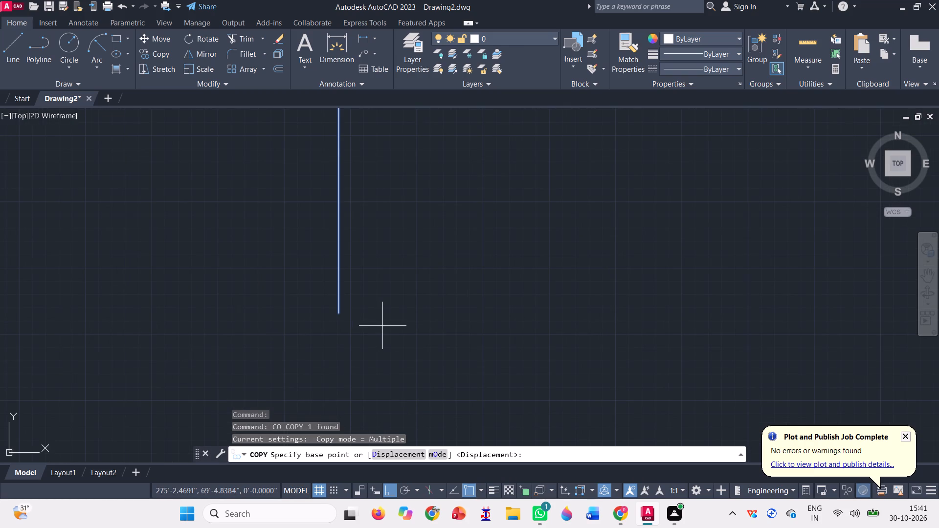
pyautogui.click(341, 311)
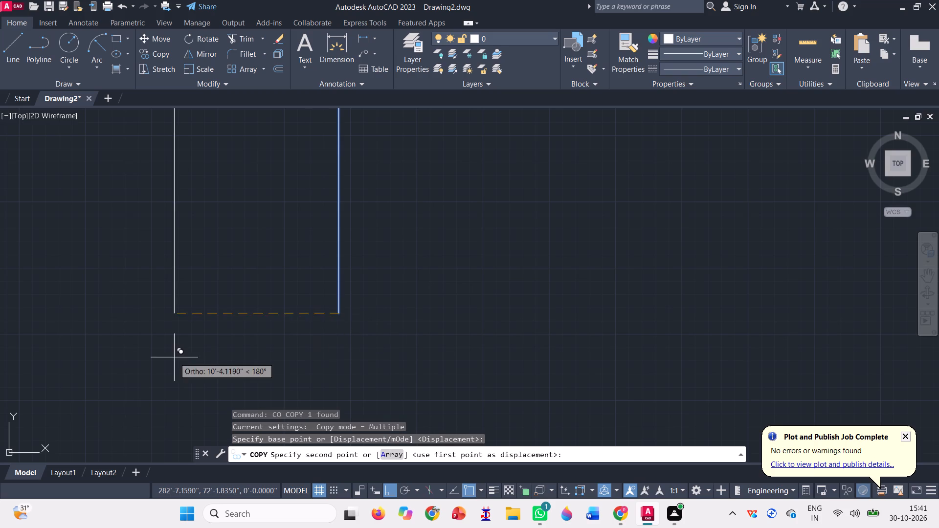
pyautogui.scroll(-2, 172, 355)
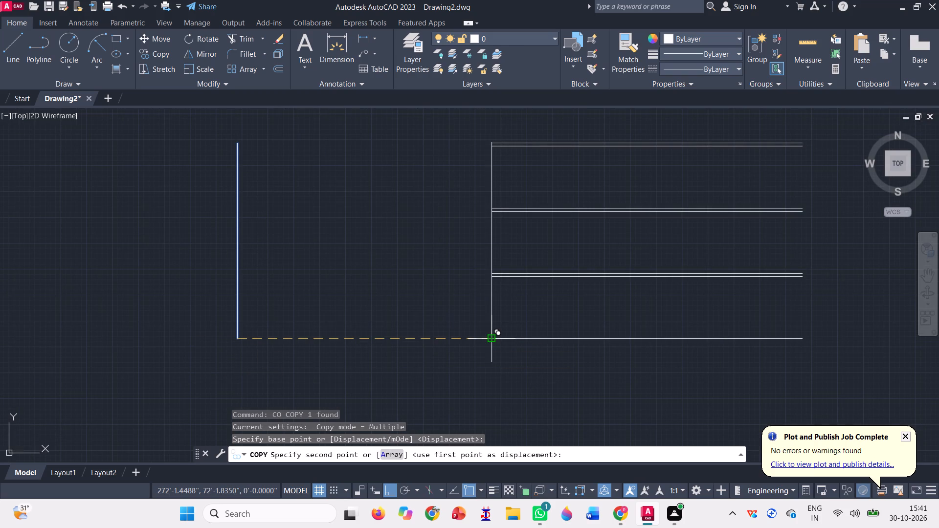
pyautogui.click(492, 340)
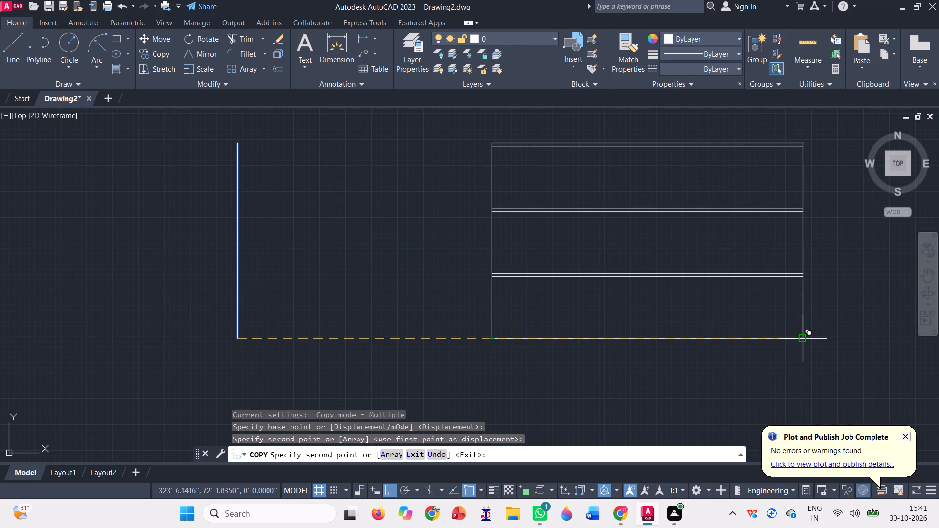
pyautogui.click(802, 338)
pyautogui.press('space')
# Delete the original right vertical line and the short 0'6" segments left on it.
pyautogui.scroll(-2, 380, 366)
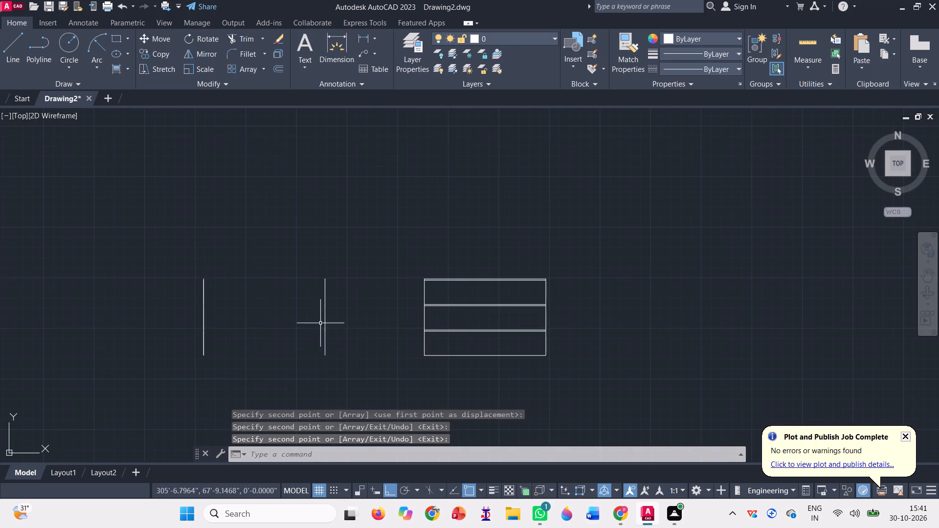
pyautogui.click(326, 292)
pyautogui.press('Delete')
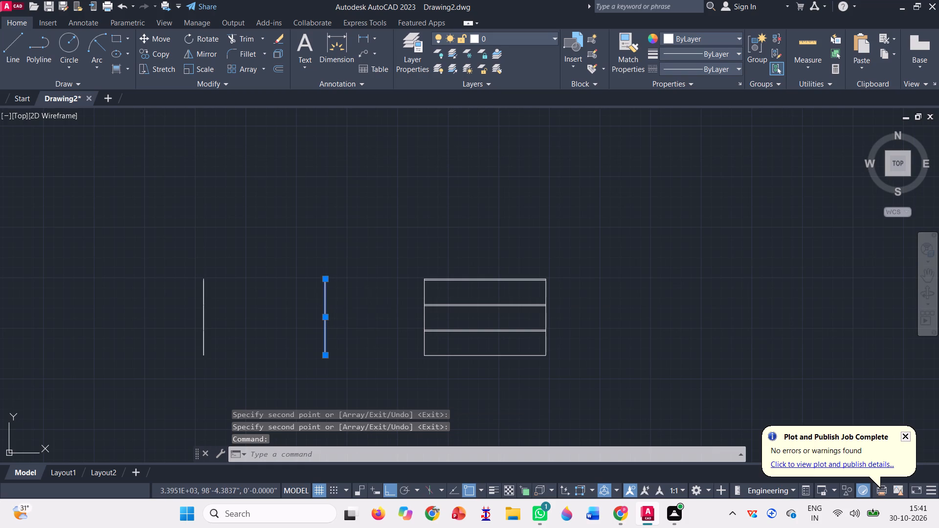
pyautogui.click(331, 366)
pyautogui.click(277, 263)
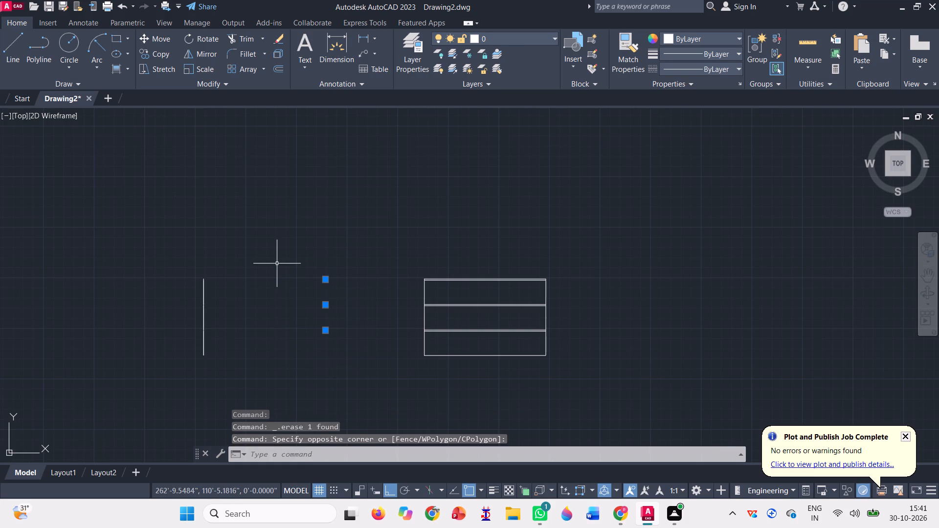
pyautogui.press('Delete')
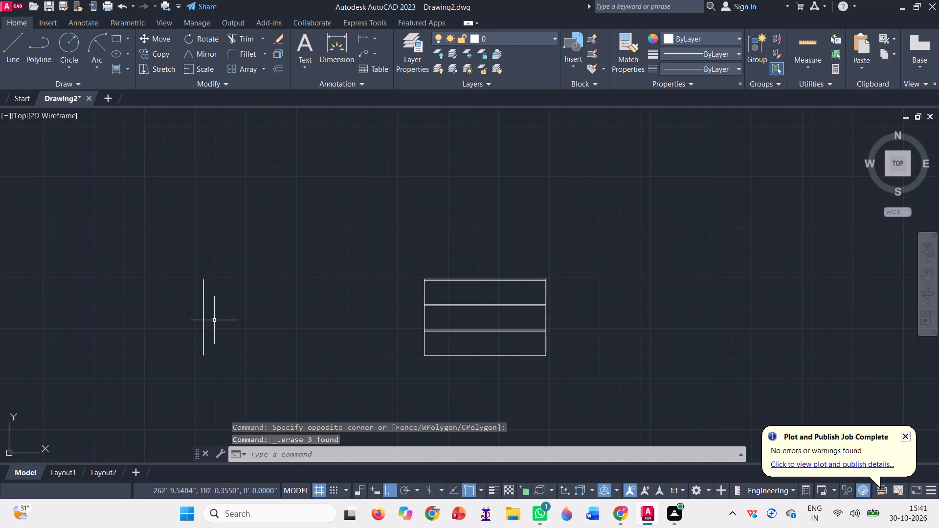
# Delete all the remaining segments of the original left vertical line that stands apart from the three-level outline.
pyautogui.click(206, 317)
pyautogui.click(206, 317)
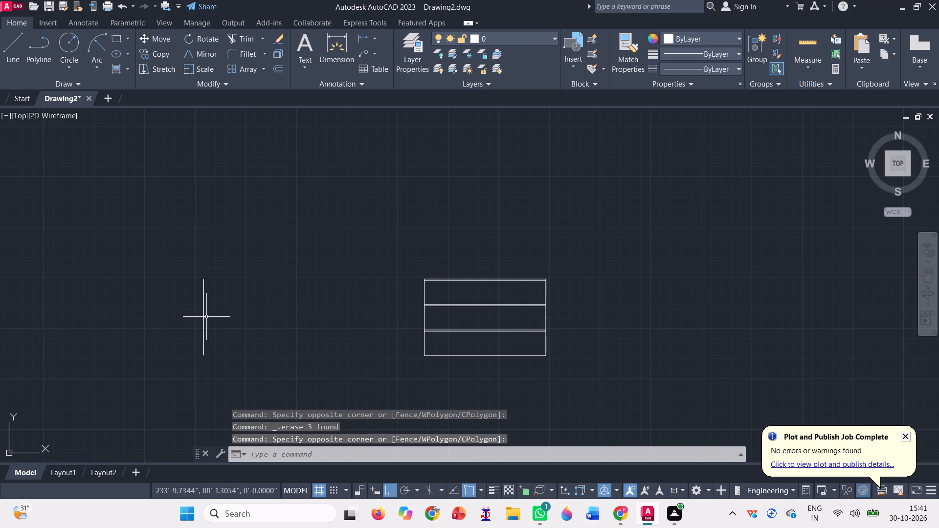
pyautogui.click(201, 317)
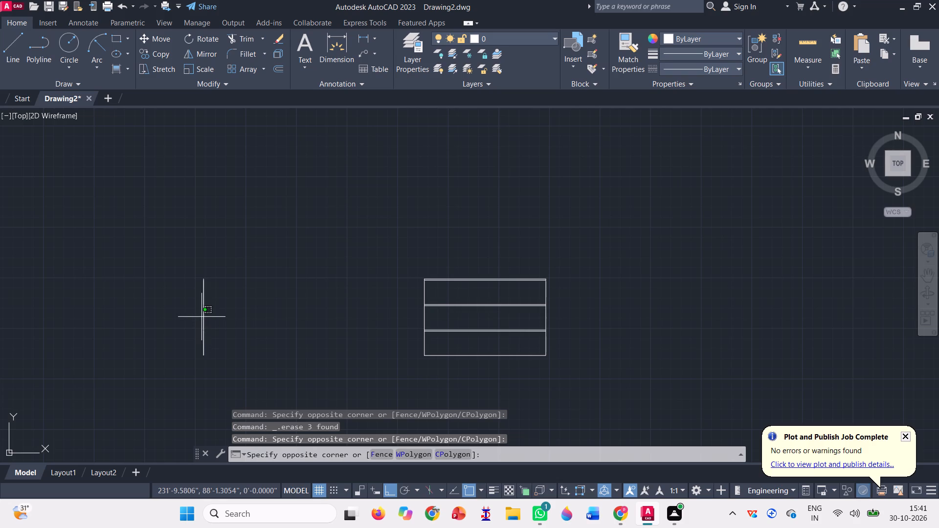
pyautogui.click(201, 317)
pyautogui.scroll(3, 209, 291)
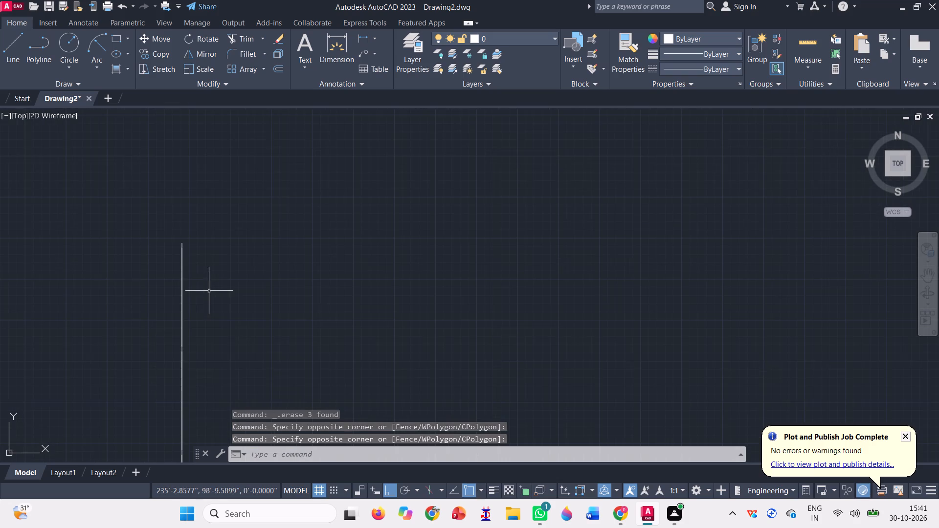
pyautogui.click(185, 276)
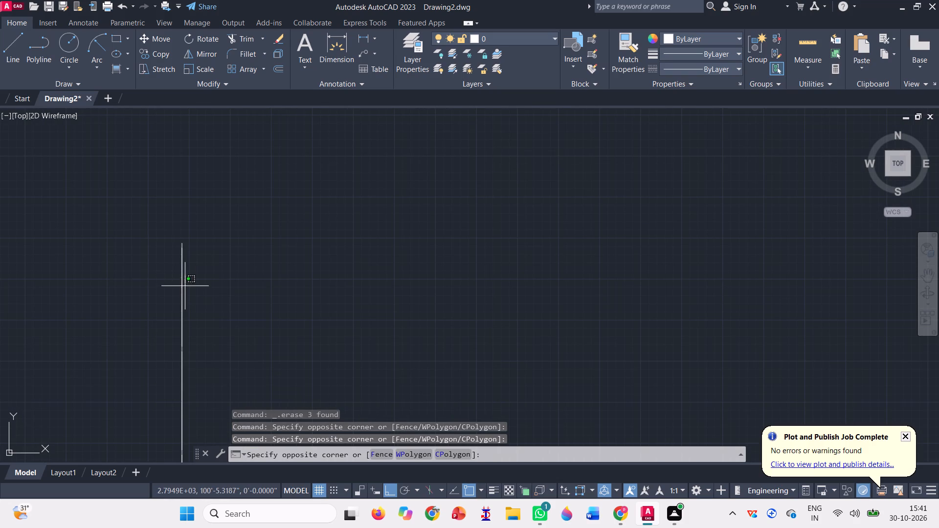
pyautogui.click(181, 271)
pyautogui.scroll(-2, 203, 262)
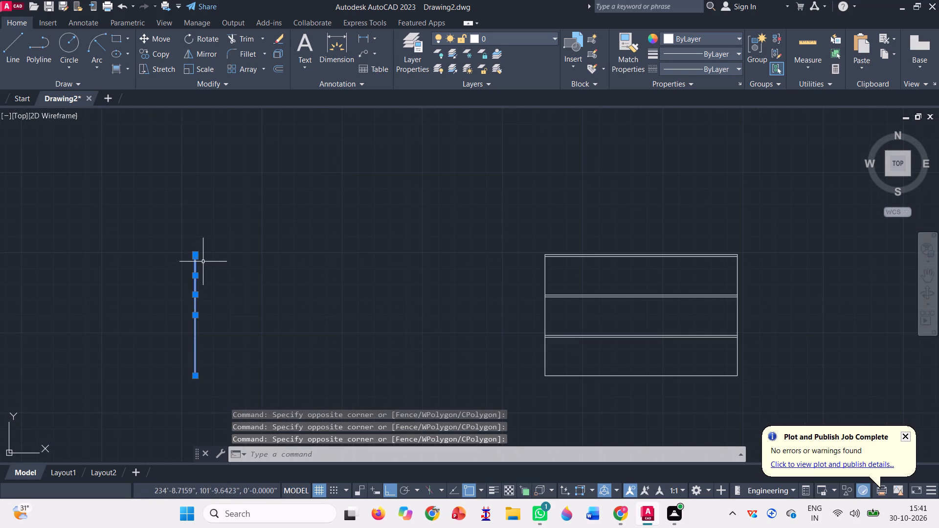
pyautogui.press('Delete')
pyautogui.click(201, 315)
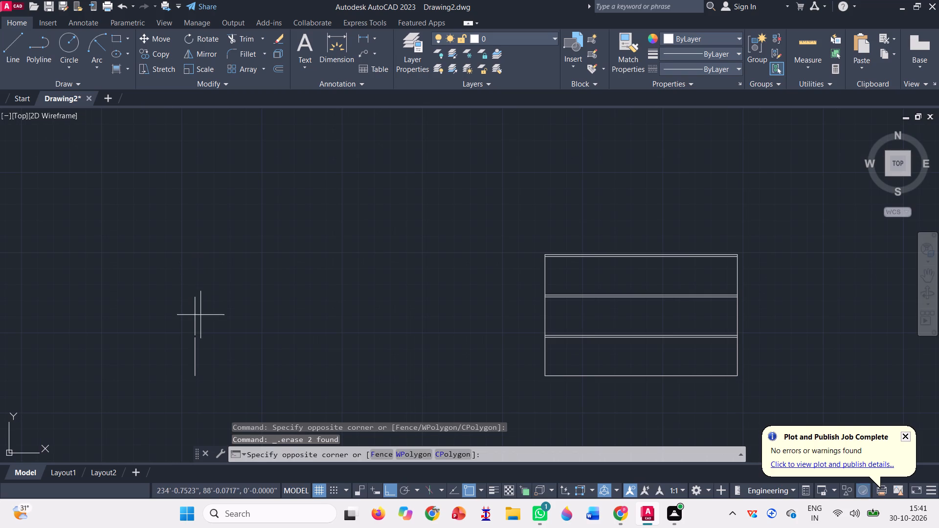
pyautogui.click(185, 306)
pyautogui.press('Delete')
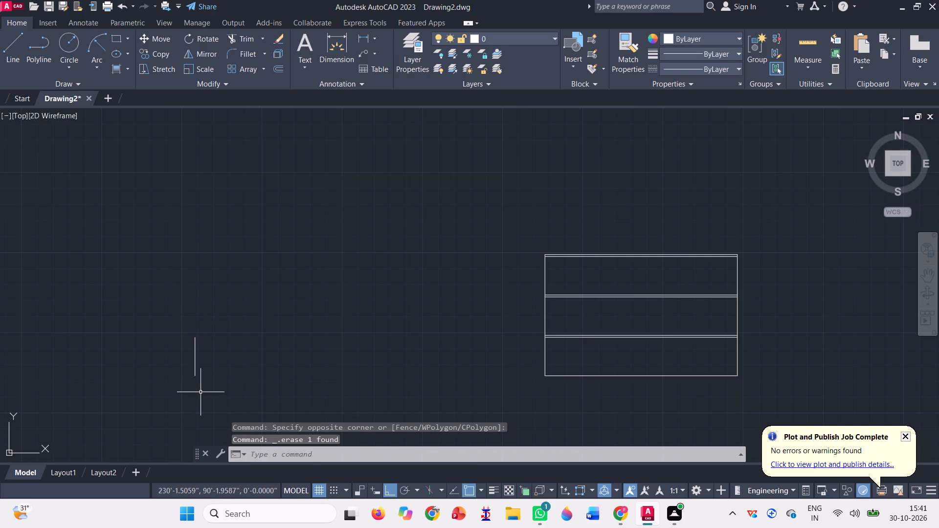
pyautogui.click(200, 391)
pyautogui.click(157, 313)
pyautogui.press('Delete')
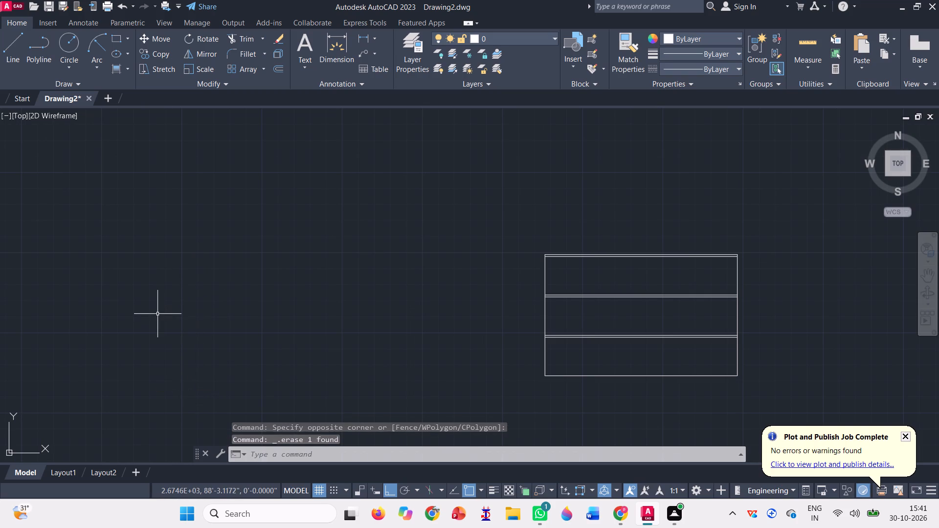
# Draw a narrow rectangle about 2'-5" wide and 8'-3" high from the outline's bottom-left corner inside the lowest level.
pyautogui.scroll(-1, 104, 307)
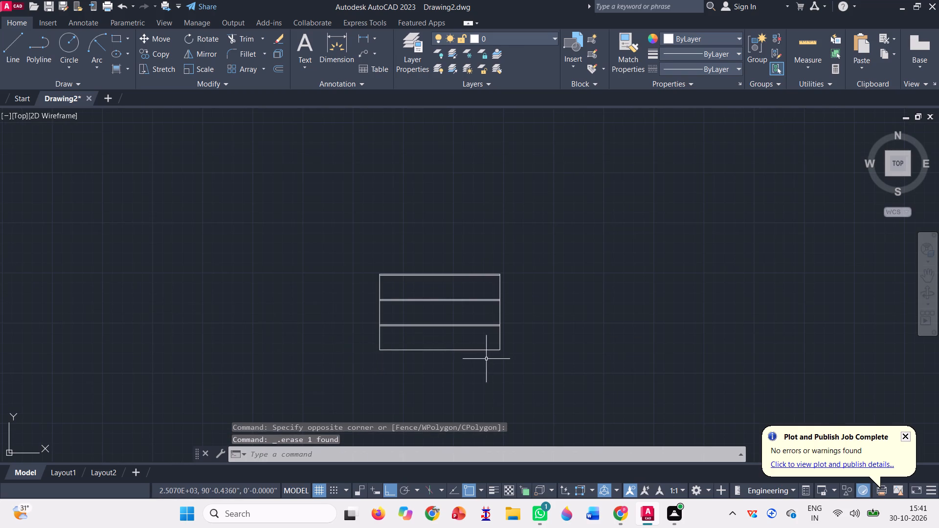
pyautogui.scroll(1, 486, 359)
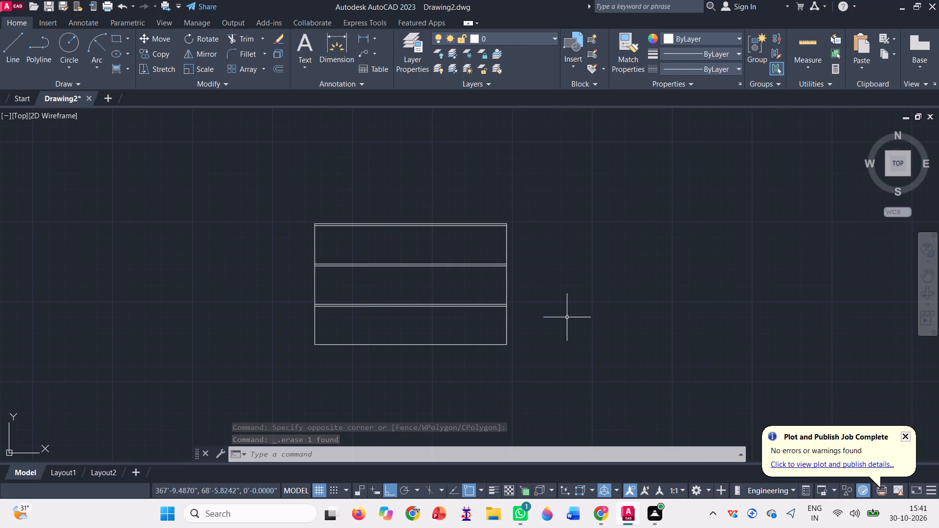
pyautogui.click(119, 40)
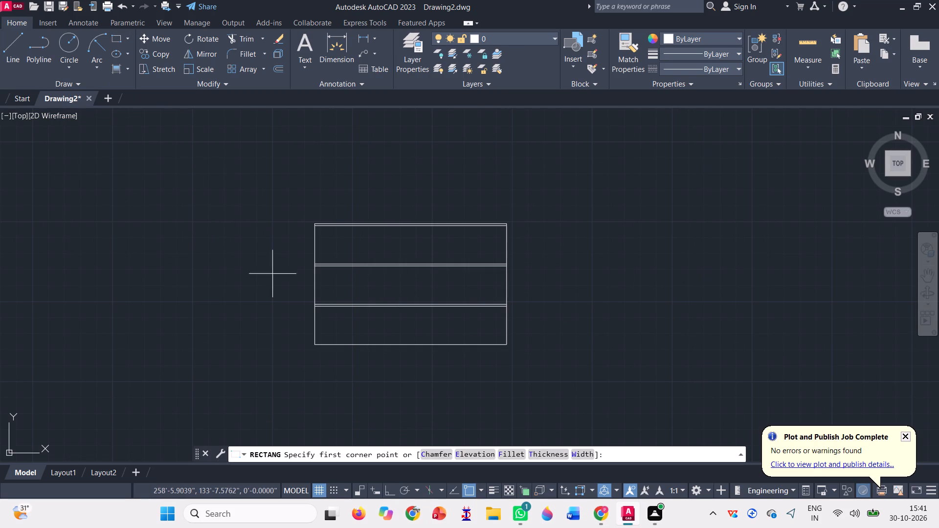
pyautogui.scroll(1, 322, 336)
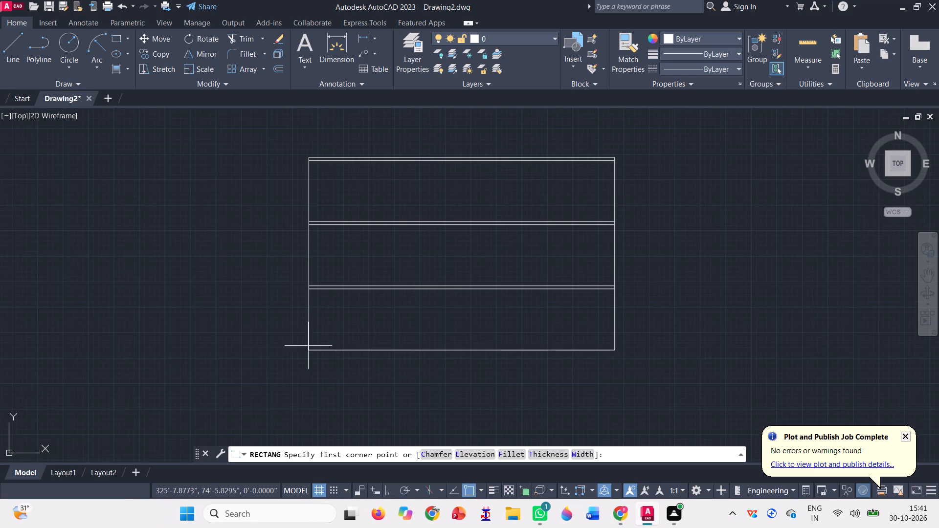
pyautogui.click(308, 351)
pyautogui.scroll(1, 335, 307)
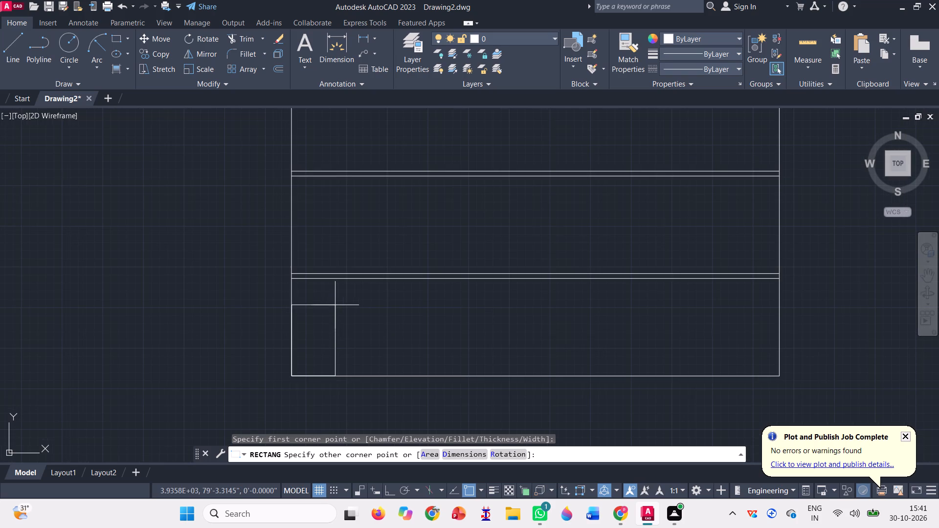
pyautogui.click(315, 295)
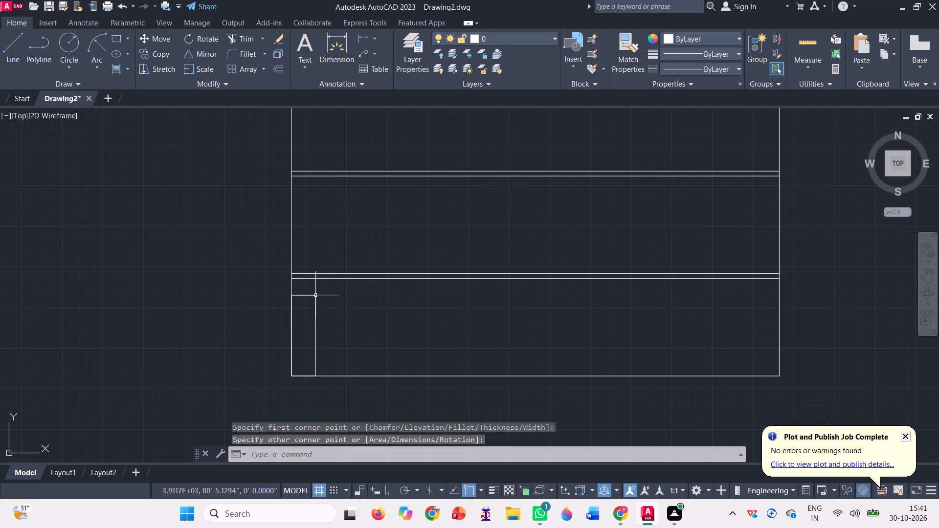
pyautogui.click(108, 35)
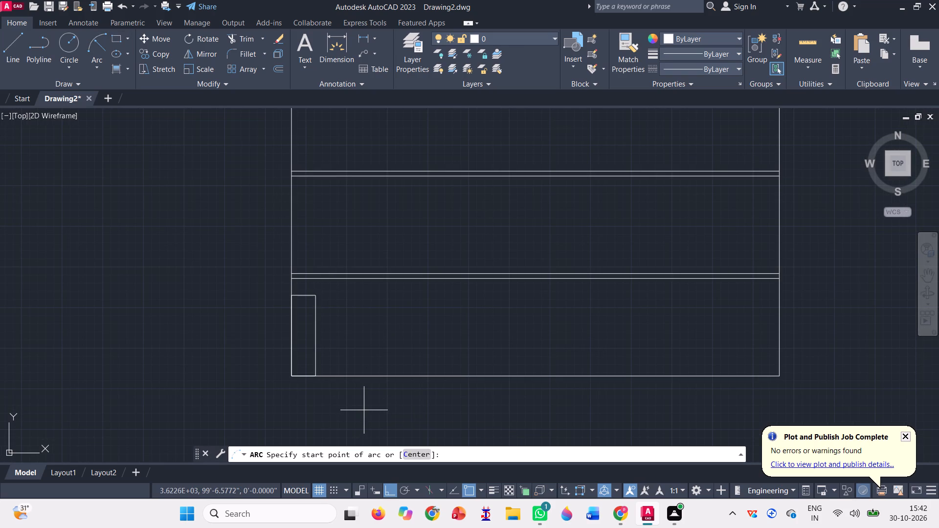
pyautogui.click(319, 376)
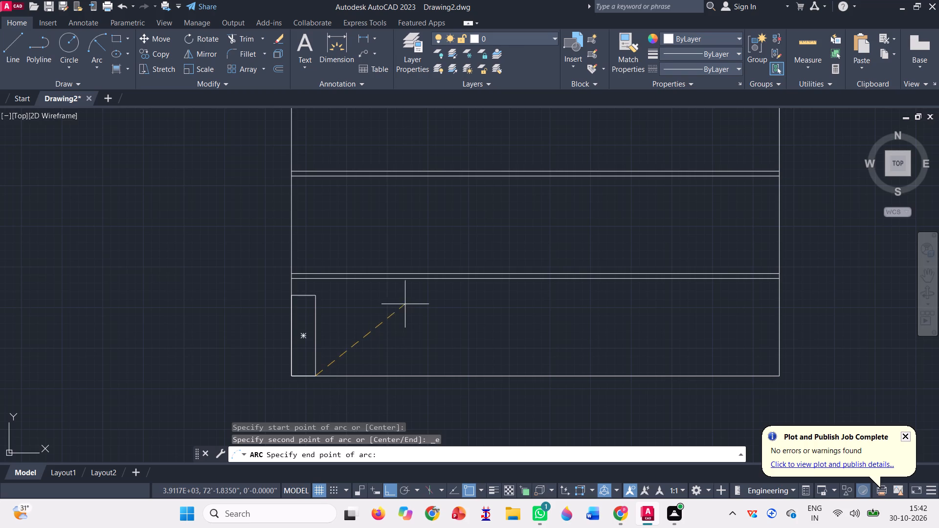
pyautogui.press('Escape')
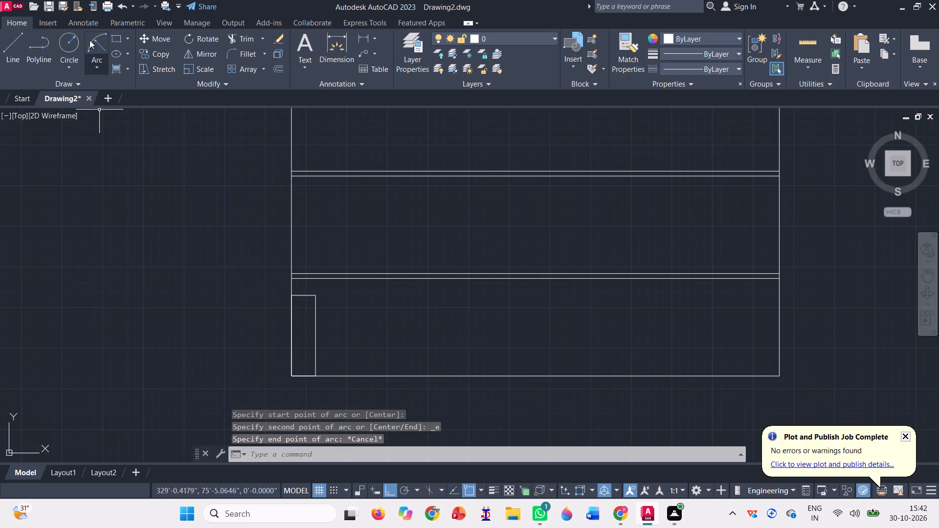
# Draw a rectangle about 16'-3" wide from the narrow rectangle's bottom-right corner up to the underside of the lowest band.
pyautogui.click(119, 36)
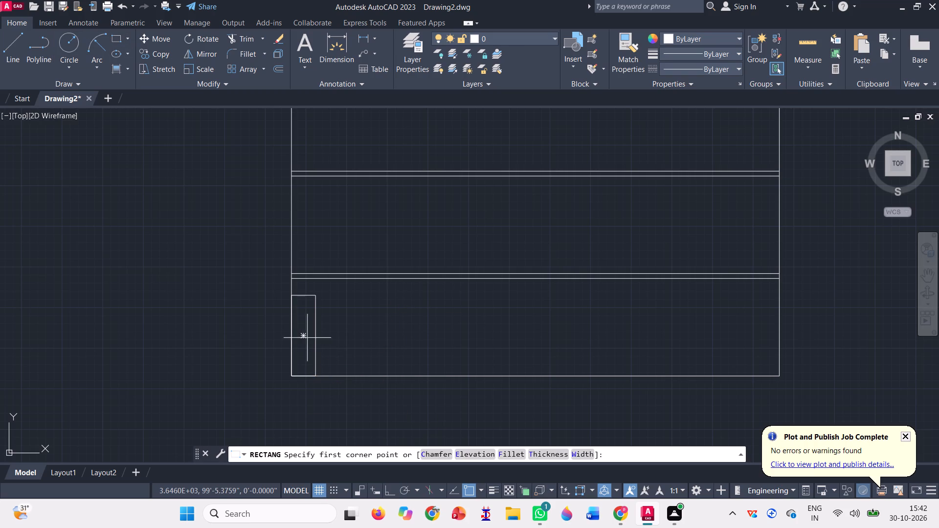
pyautogui.click(317, 378)
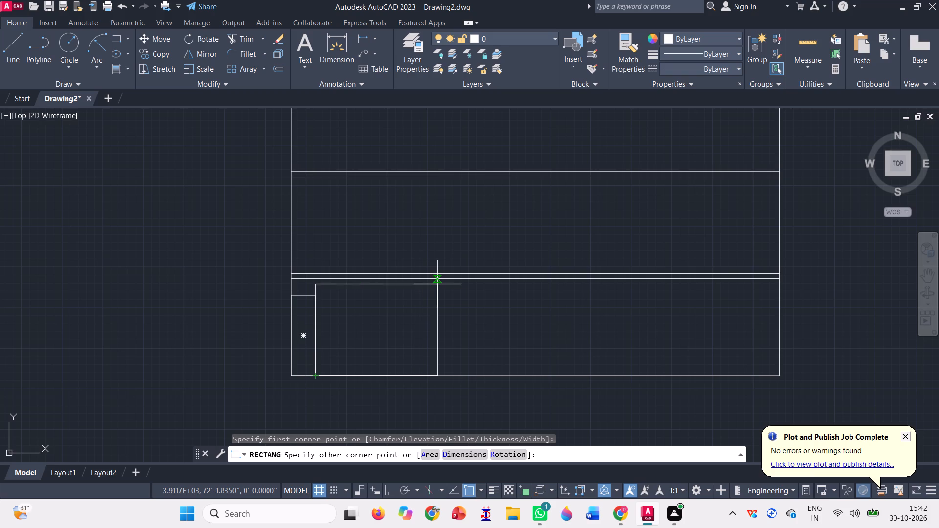
pyautogui.click(474, 284)
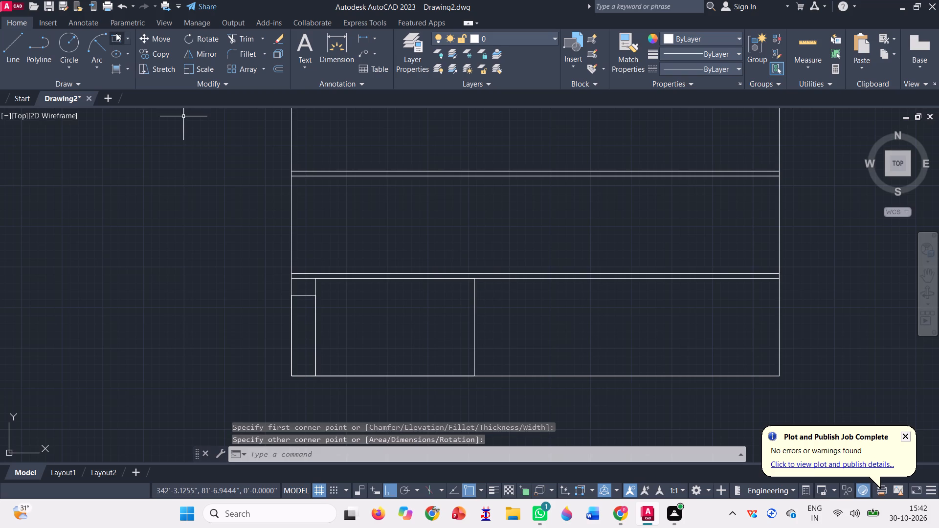
# Draw a second rectangle from about 4" below the top of the wide rectangle's right edge to its bottom-left corner.
pyautogui.click(116, 33)
pyautogui.scroll(3, 466, 291)
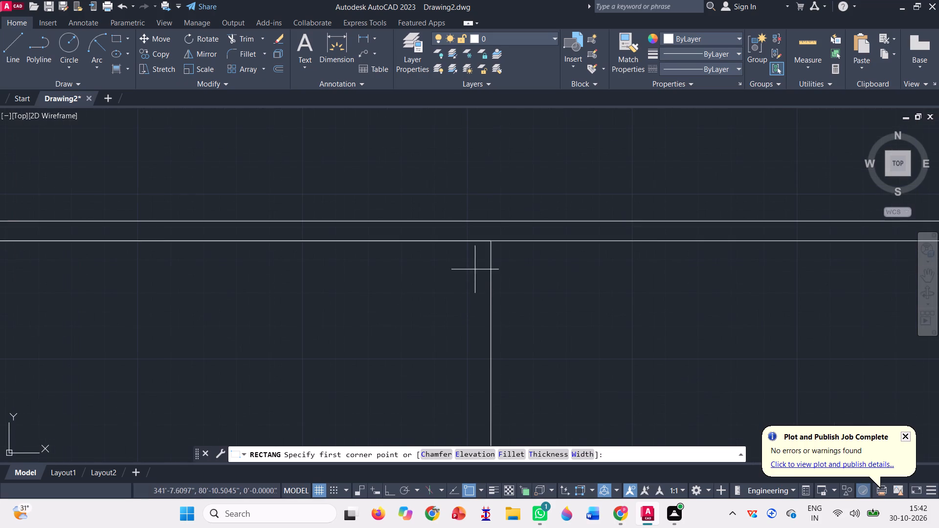
pyautogui.click(492, 254)
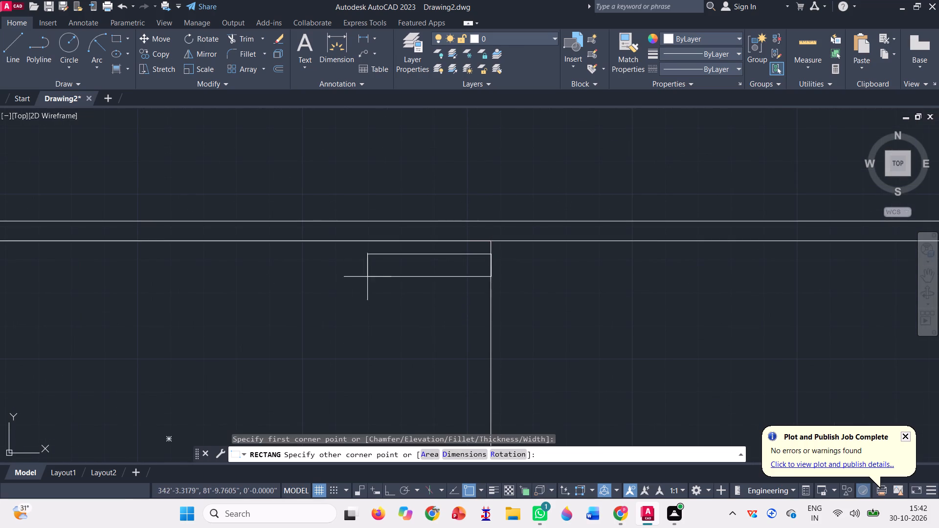
pyautogui.scroll(-3, 382, 268)
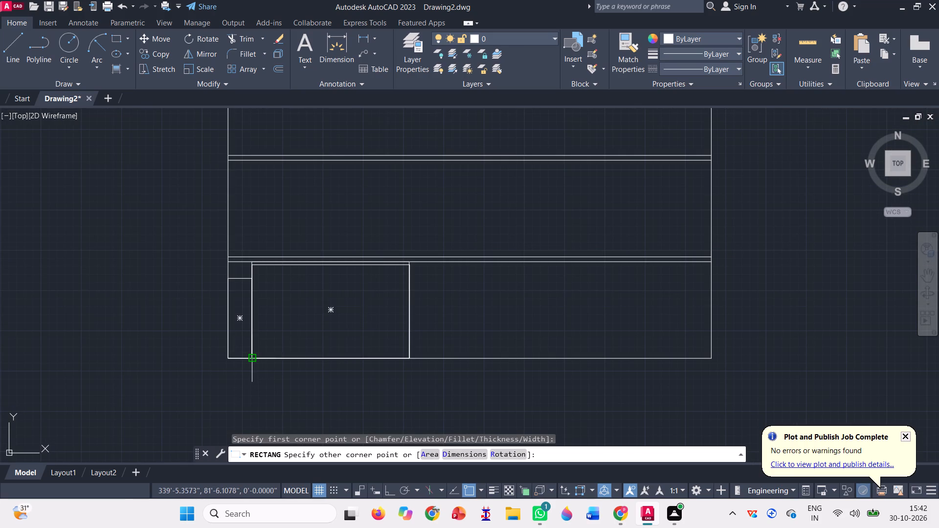
pyautogui.click(255, 357)
# Delete the taller of the two overlapping wide rectangles, the one touching the underside of the band.
pyautogui.scroll(3, 233, 254)
pyautogui.scroll(2, 308, 270)
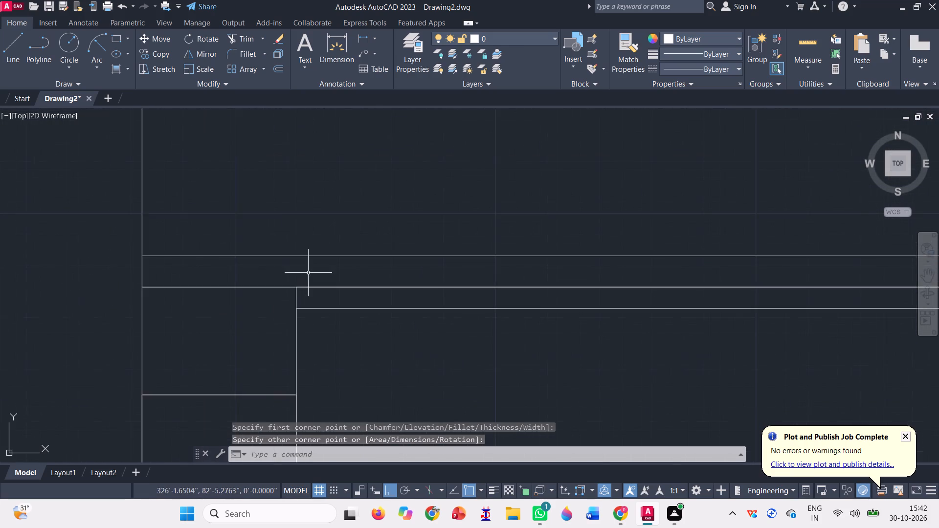
pyautogui.scroll(1, 310, 273)
pyautogui.click(277, 333)
pyautogui.click(217, 328)
pyautogui.scroll(-4, 214, 328)
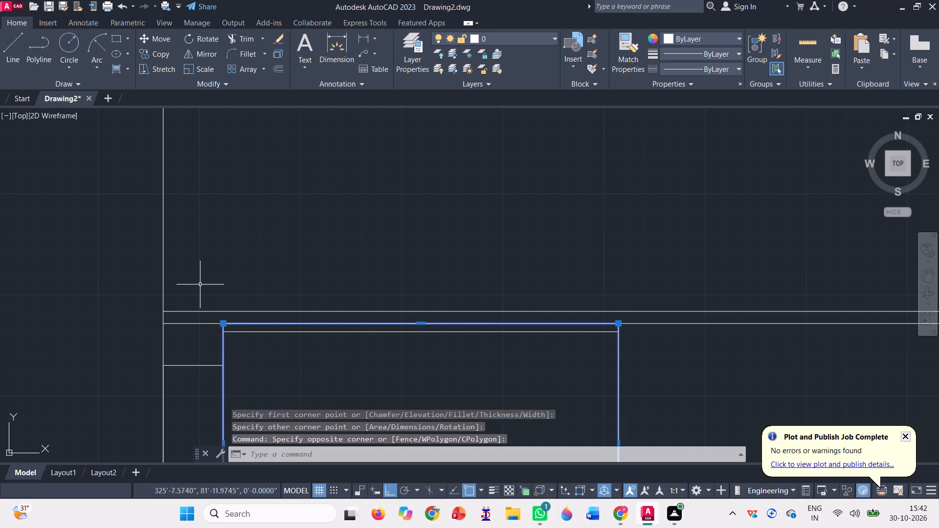
pyautogui.press('Delete')
# Draw a slim upright rectangle about 1'-2" wide and 9'-7" high on the base line, between the wide rectangle and the right wall.
pyautogui.scroll(-1, 159, 339)
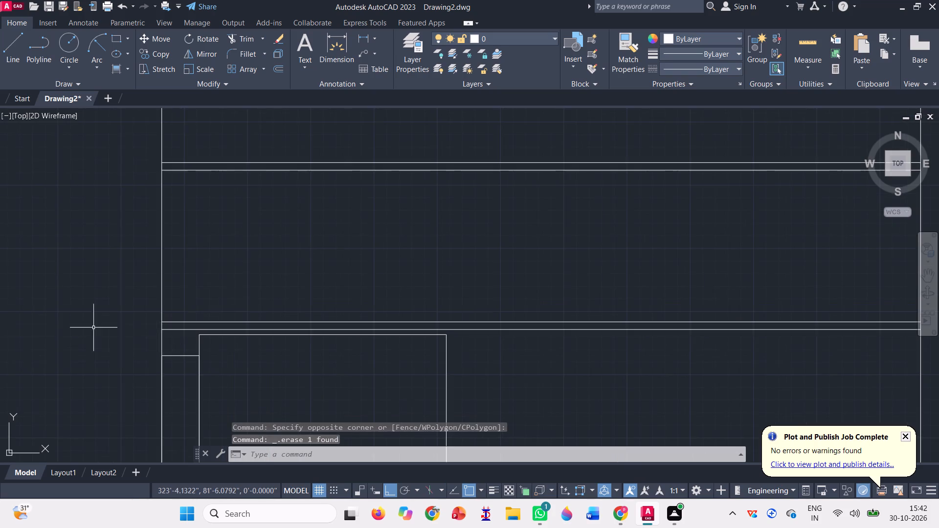
pyautogui.scroll(-1, 93, 328)
pyautogui.scroll(-1, 132, 273)
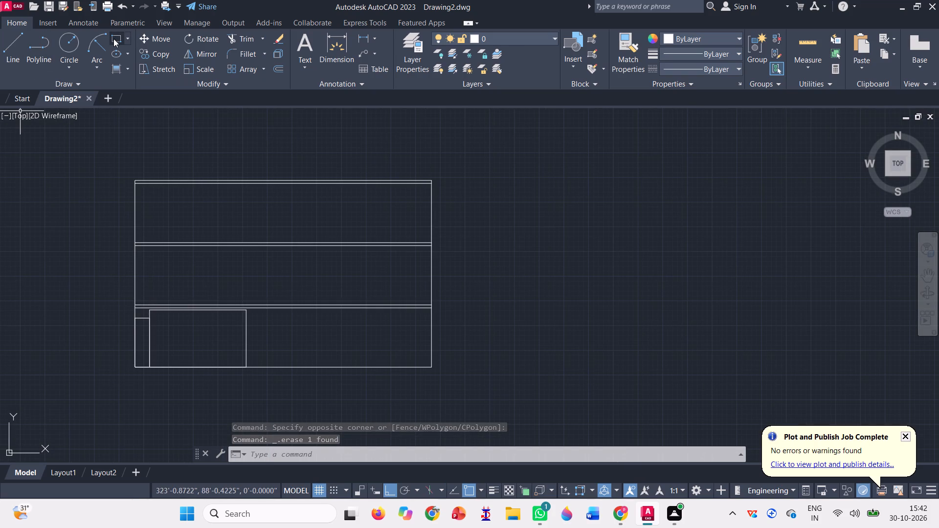
pyautogui.click(113, 39)
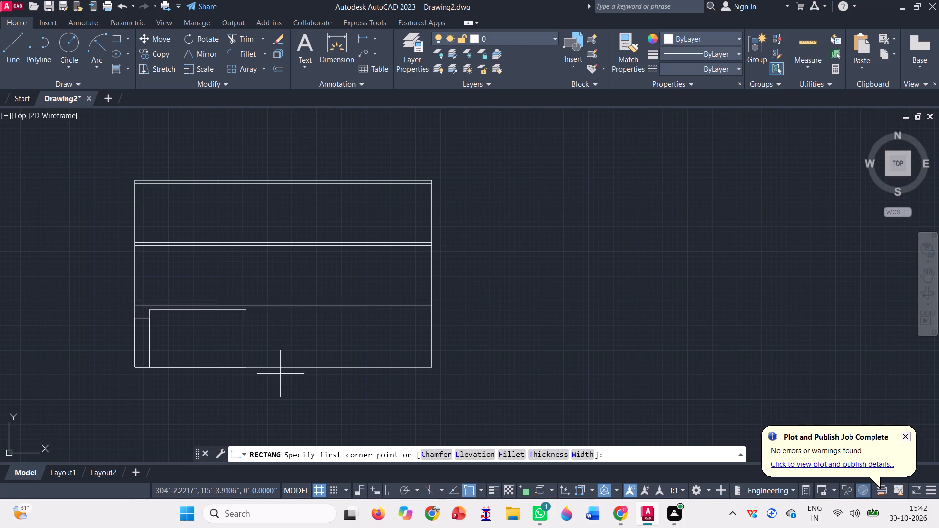
pyautogui.scroll(1, 216, 381)
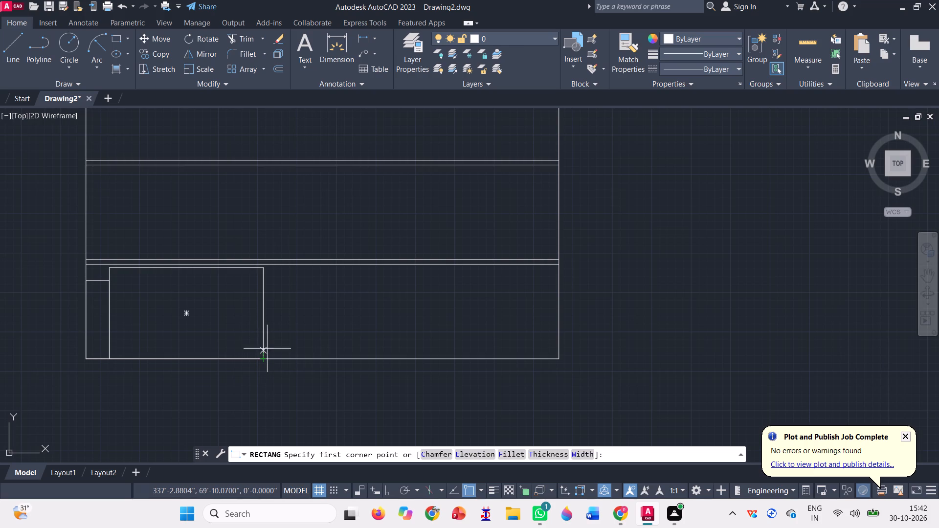
pyautogui.click(385, 360)
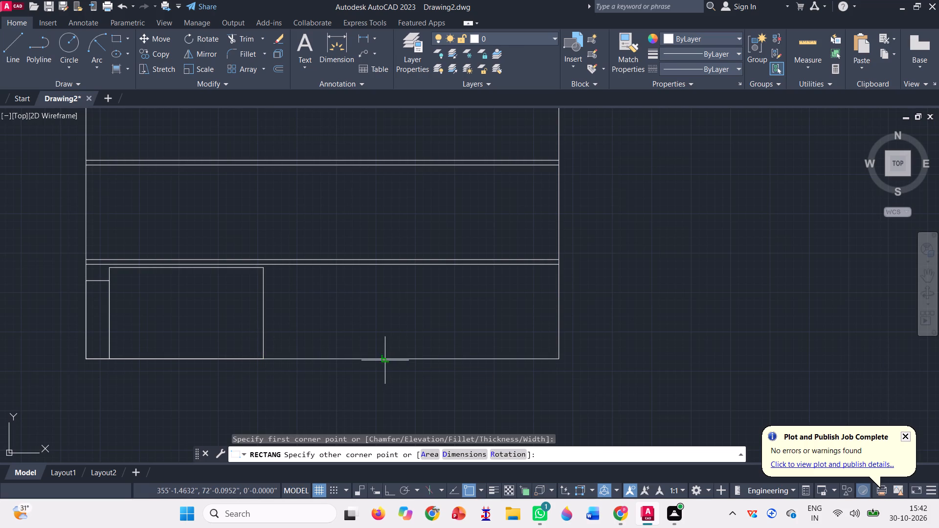
pyautogui.scroll(1, 396, 267)
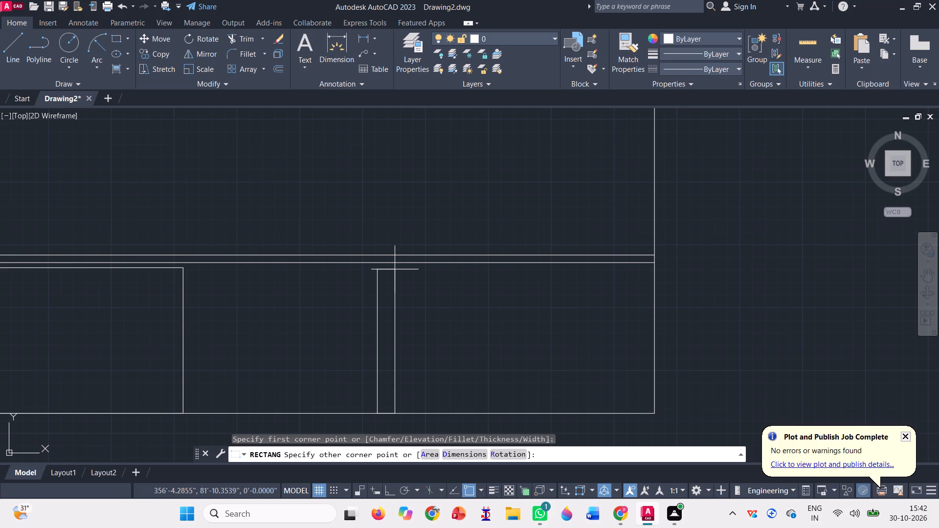
pyautogui.click(395, 269)
# Draw a horizontal construction line through the wide rectangle's top-right corner.
pyautogui.write('xl')
pyautogui.press('Return')
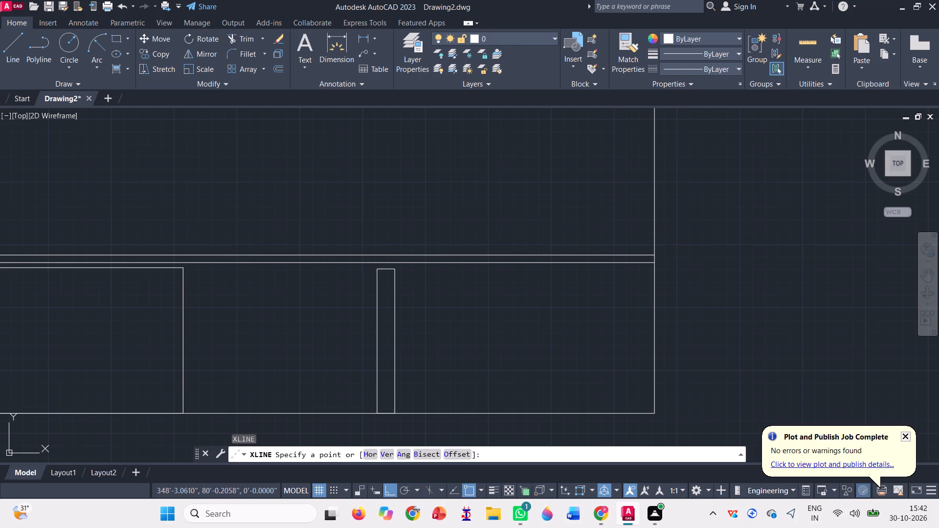
pyautogui.click(180, 270)
pyautogui.click(457, 269)
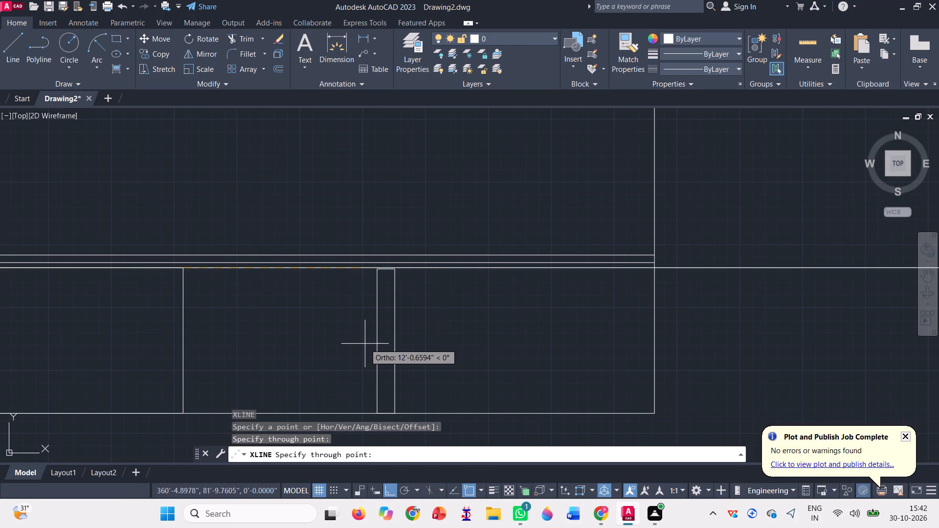
pyautogui.press('space')
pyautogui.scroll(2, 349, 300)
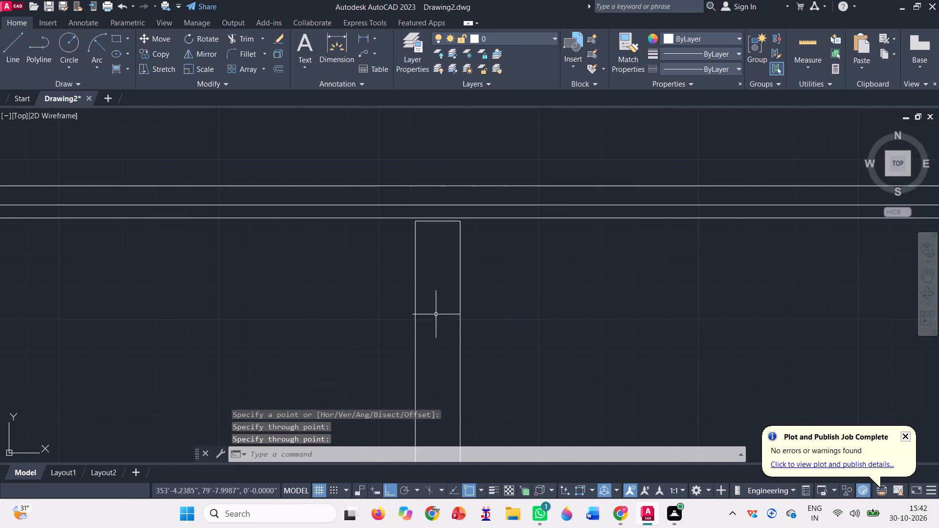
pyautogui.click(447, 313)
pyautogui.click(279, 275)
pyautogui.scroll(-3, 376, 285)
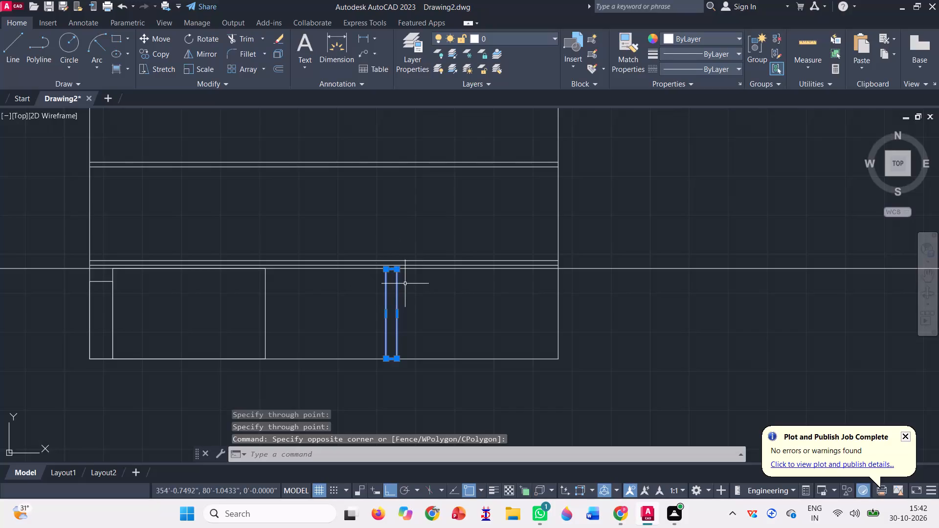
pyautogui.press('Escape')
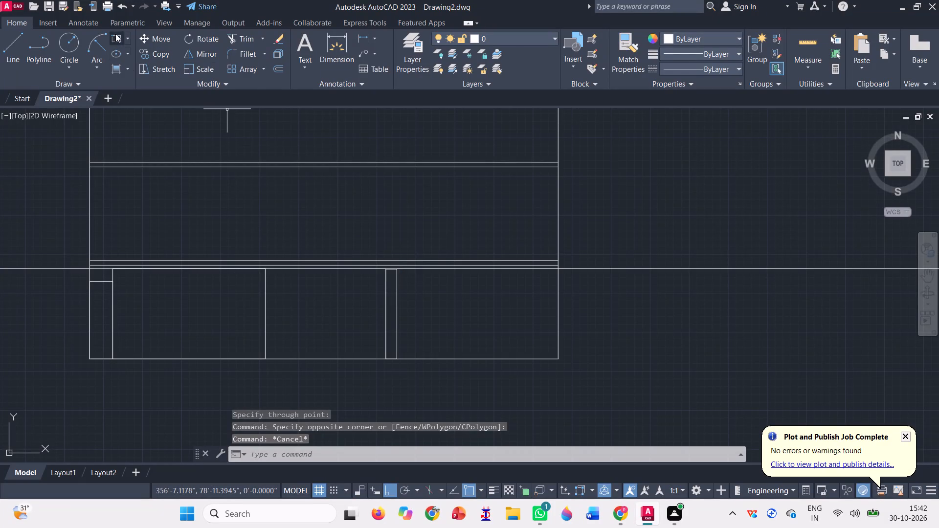
# Draw a vertical construction line through the top-left corner of the slim upright rectangle.
pyautogui.write('xl')
pyautogui.press('Return')
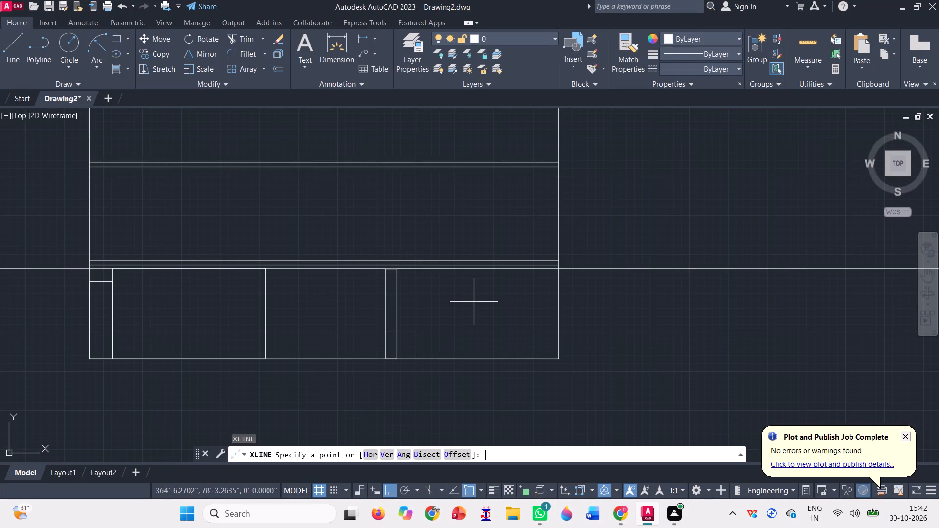
pyautogui.scroll(4, 382, 251)
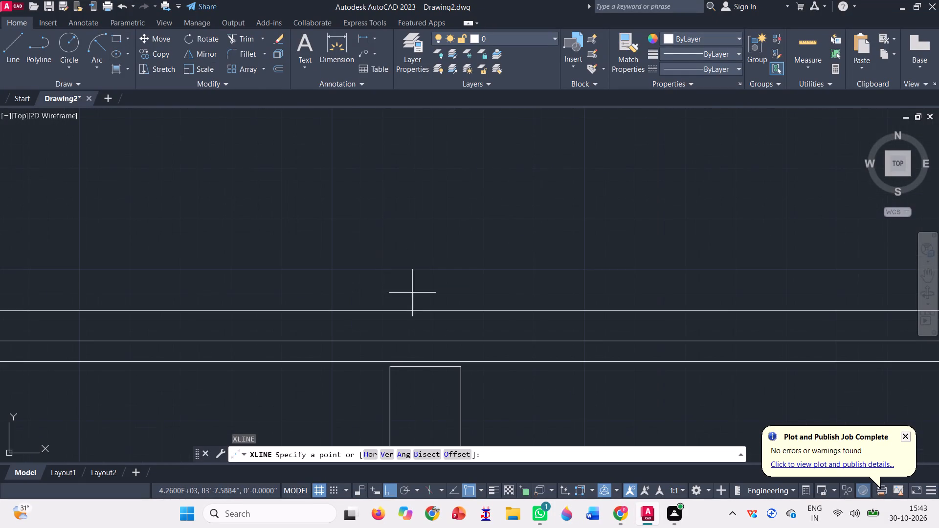
pyautogui.click(387, 365)
pyautogui.click(348, 195)
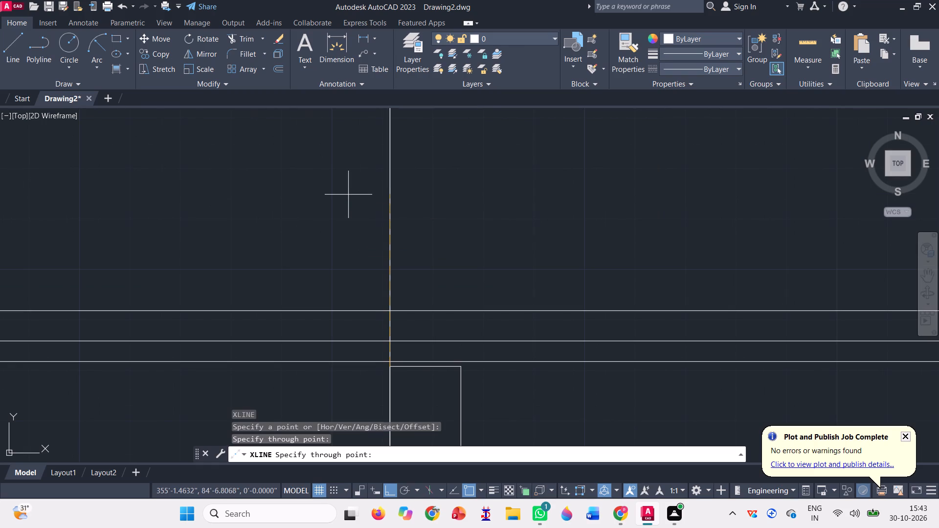
pyautogui.scroll(-2, 337, 179)
pyautogui.press('space')
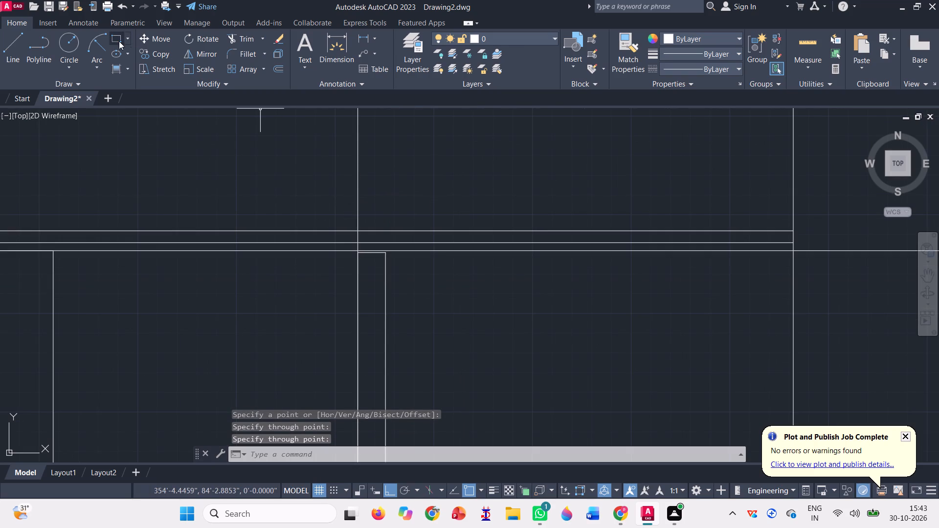
# Draw a rectangle from the intersection of the two construction lines to the slim rectangle's bottom-right corner on the base line.
pyautogui.click(118, 40)
pyautogui.scroll(3, 385, 355)
pyautogui.scroll(-2, 355, 268)
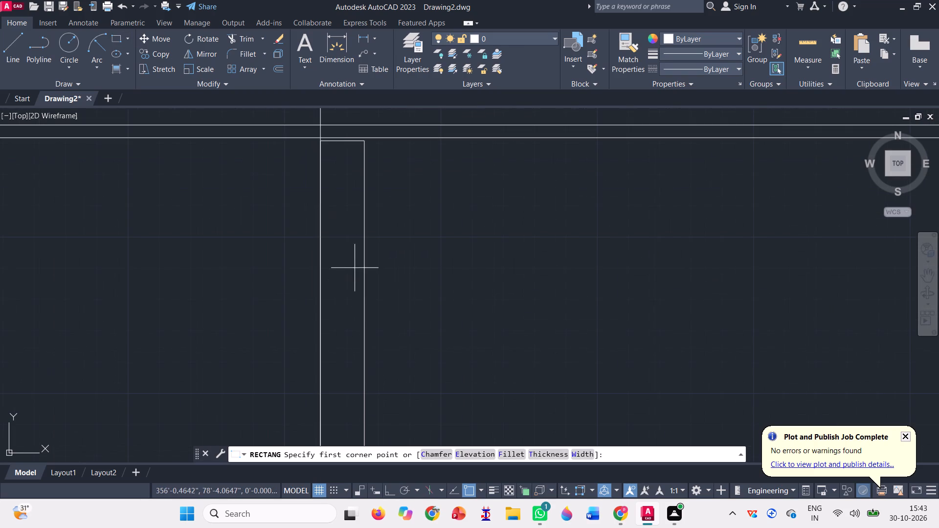
pyautogui.scroll(4, 322, 136)
pyautogui.click(296, 148)
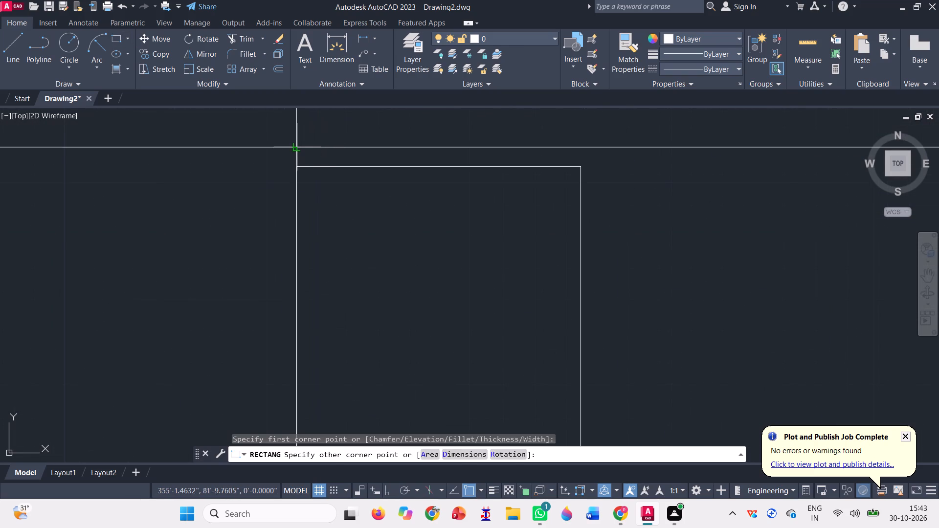
pyautogui.scroll(-7, 318, 201)
pyautogui.scroll(3, 332, 288)
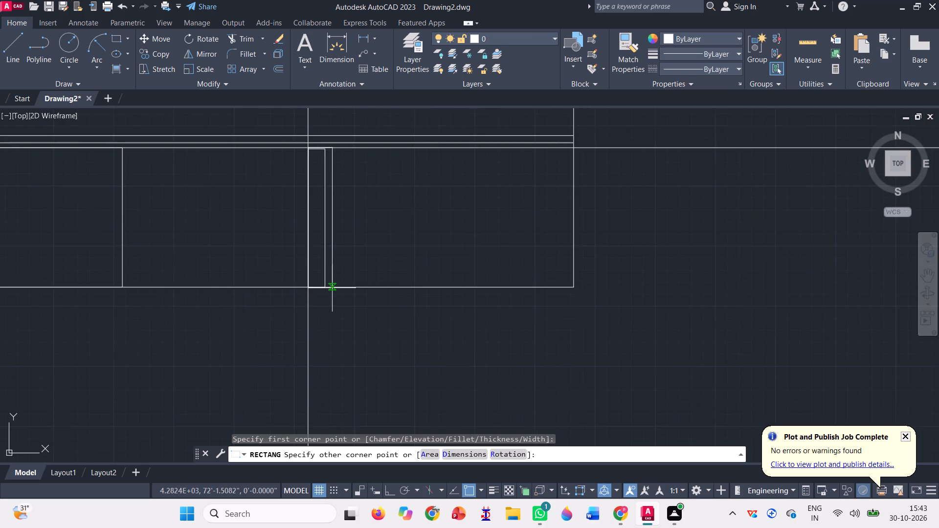
pyautogui.click(307, 291)
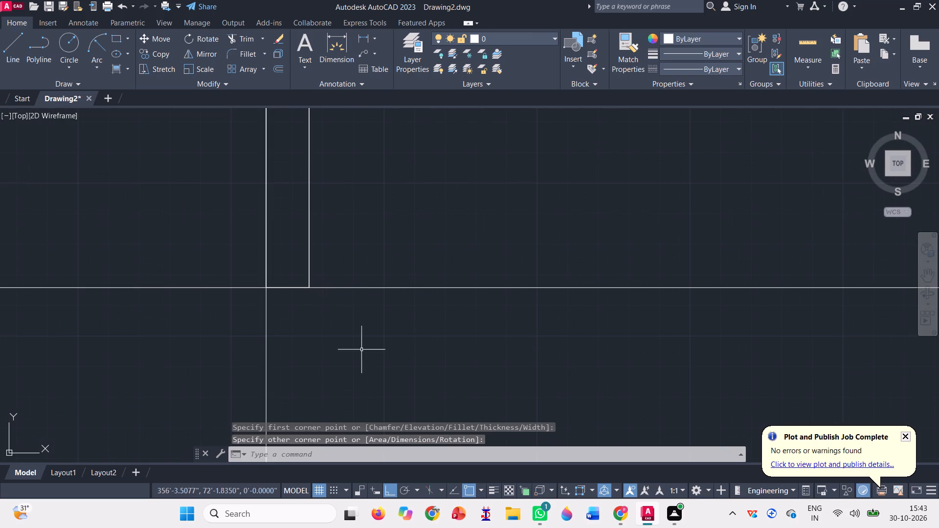
# Delete the shorter of the two overlapping slim rectangles, the one whose top lies below the horizontal construction line.
pyautogui.scroll(-3, 361, 350)
pyautogui.scroll(4, 332, 211)
pyautogui.scroll(-3, 275, 238)
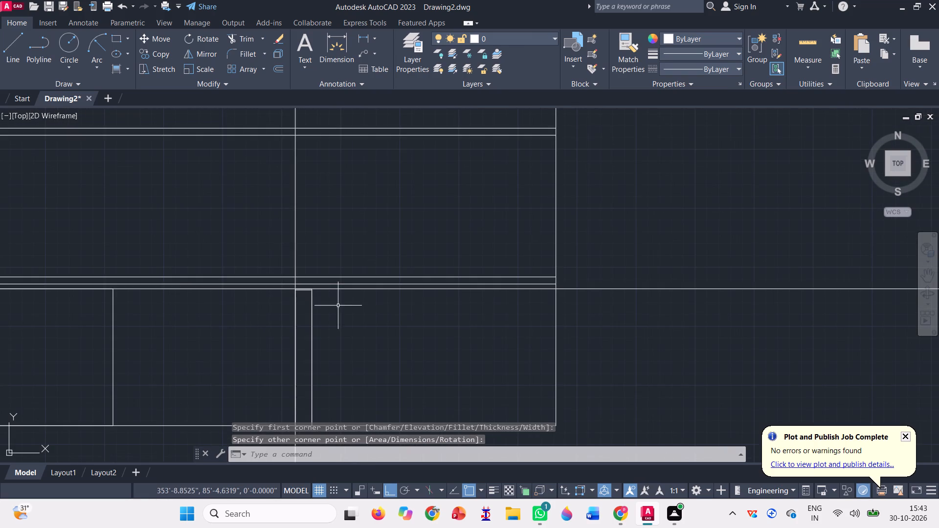
pyautogui.scroll(4, 301, 279)
pyautogui.scroll(3, 320, 355)
pyautogui.click(304, 338)
pyautogui.click(257, 288)
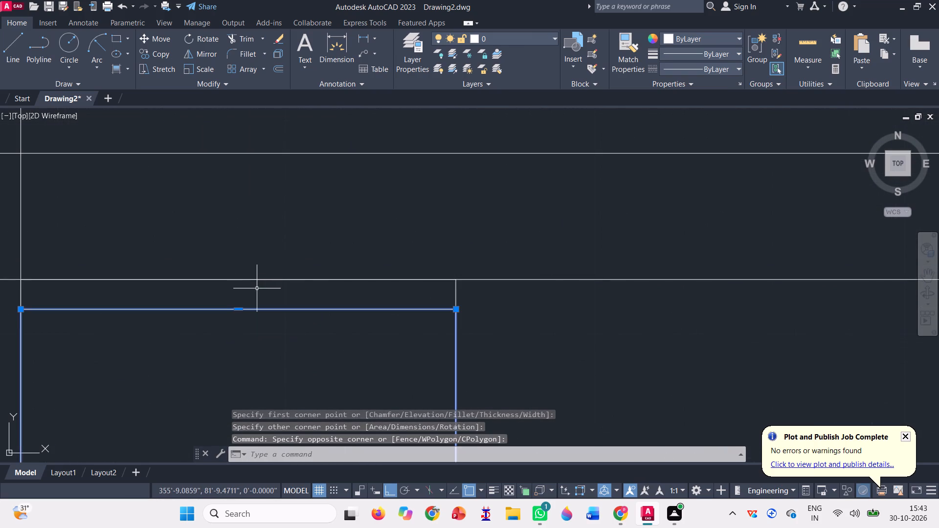
pyautogui.scroll(-2, 255, 289)
pyautogui.press('Delete')
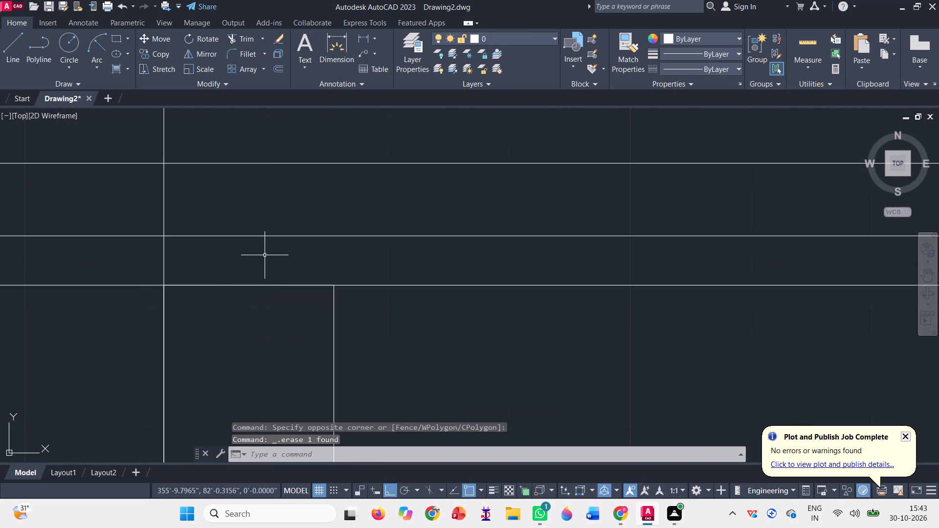
# Delete the horizontal and vertical construction lines crossing the building.
pyautogui.scroll(-4, 319, 221)
pyautogui.scroll(-2, 289, 297)
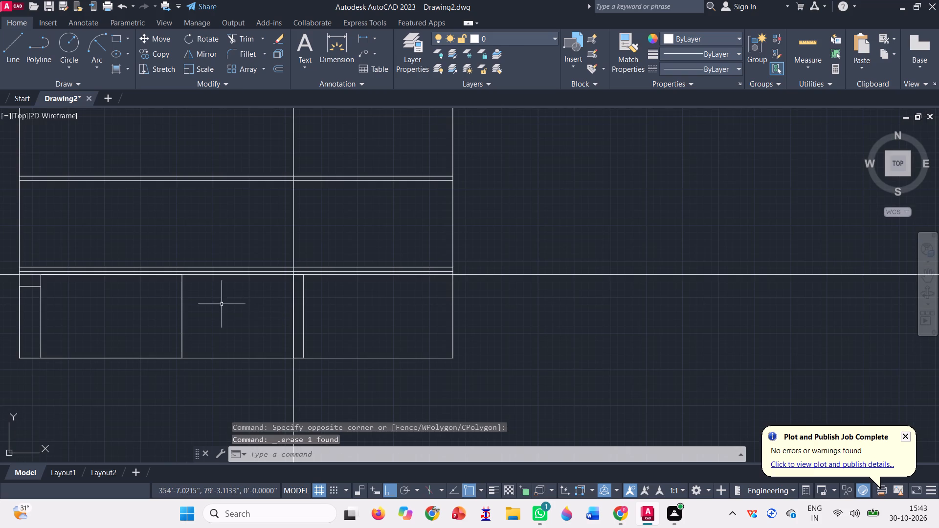
pyautogui.click(553, 301)
pyautogui.click(431, 205)
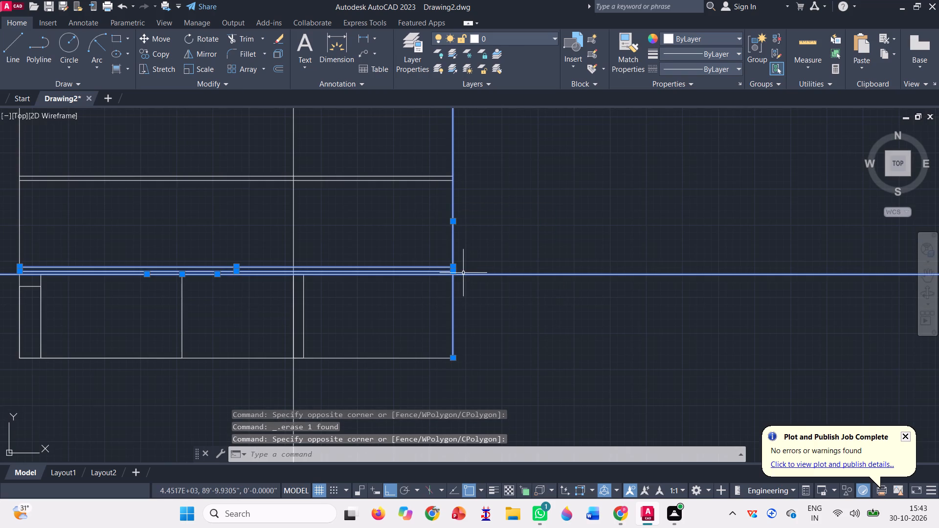
pyautogui.press('Escape')
pyautogui.click(618, 303)
pyautogui.click(537, 233)
pyautogui.scroll(-3, 535, 232)
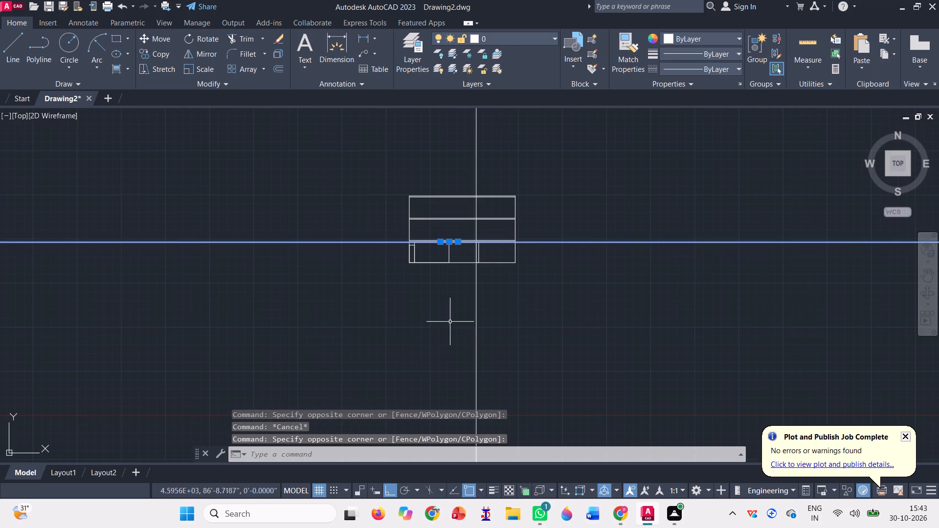
pyautogui.click(486, 329)
pyautogui.click(419, 322)
pyautogui.press('Delete')
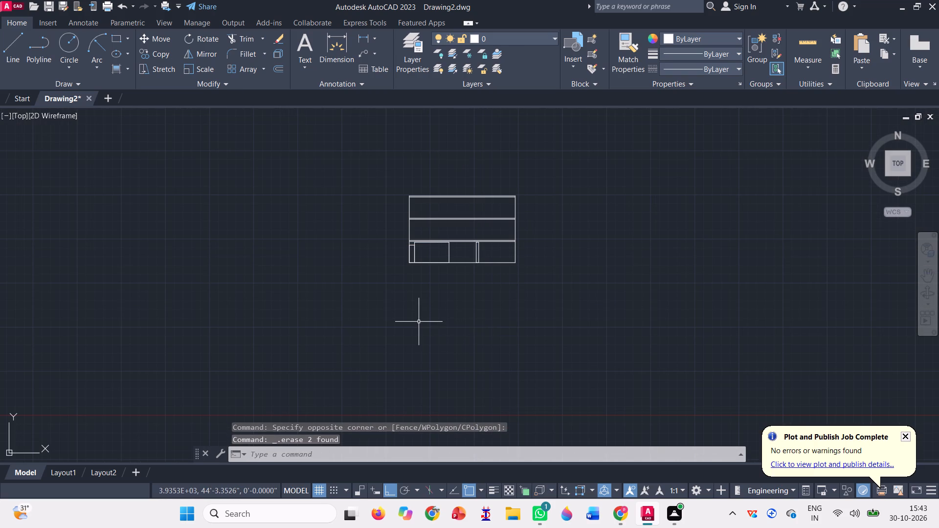
# Draw a wide rectangle from the slim post's right edge, slightly below its top, to the base line short of the right wall.
pyautogui.scroll(2, 507, 233)
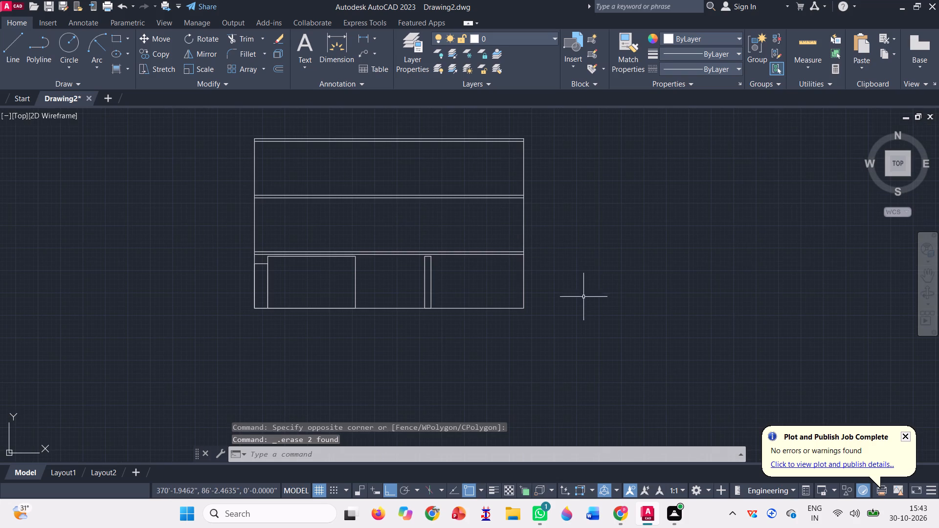
pyautogui.click(113, 37)
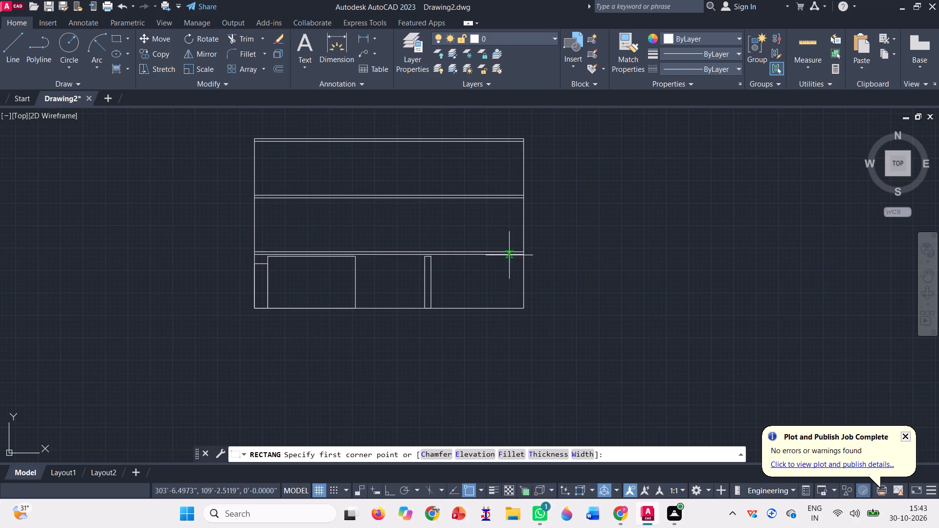
pyautogui.scroll(2, 509, 255)
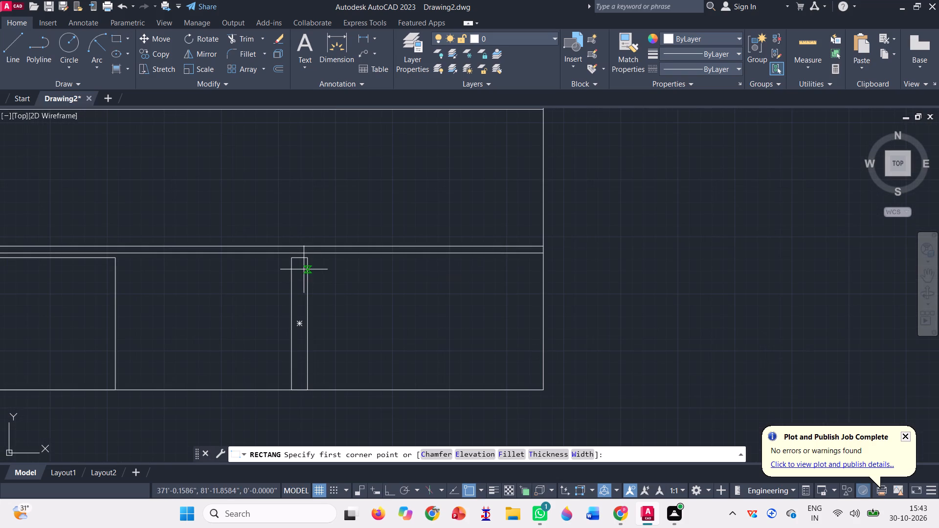
pyautogui.click(308, 266)
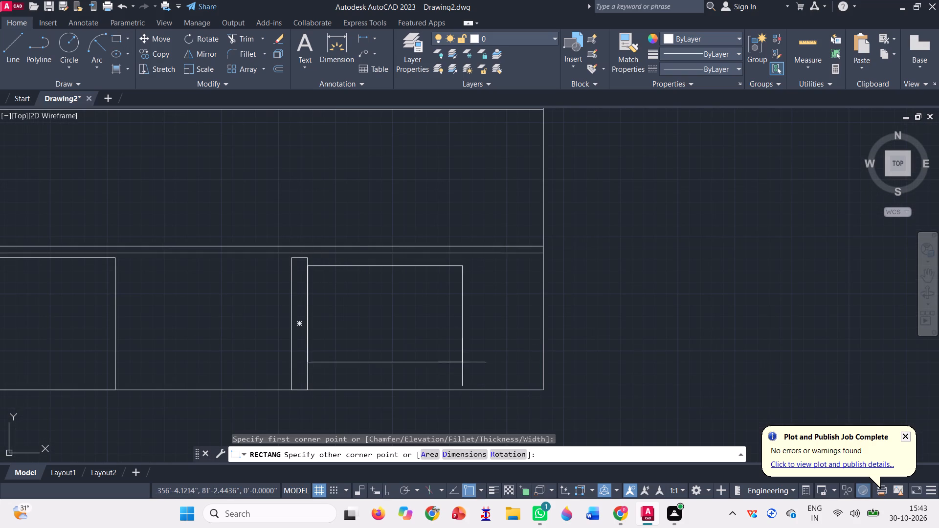
pyautogui.click(469, 390)
pyautogui.scroll(-3, 508, 360)
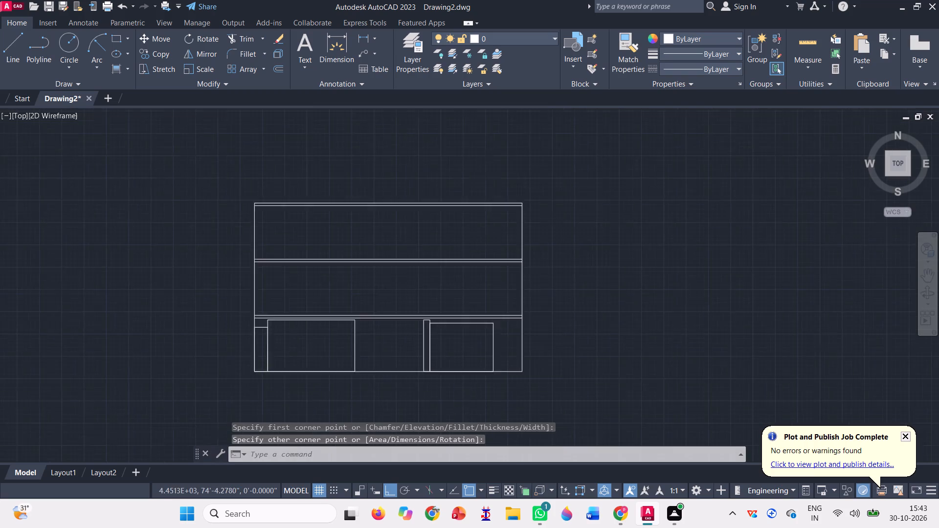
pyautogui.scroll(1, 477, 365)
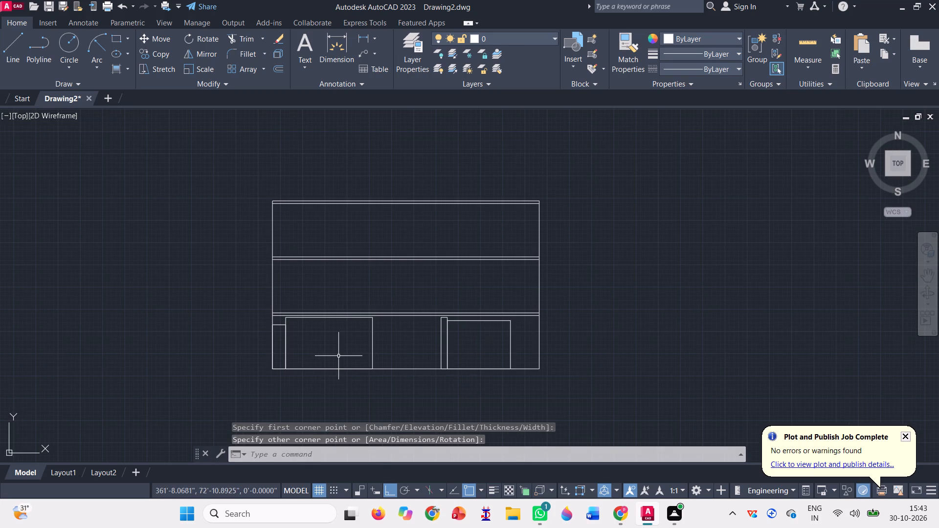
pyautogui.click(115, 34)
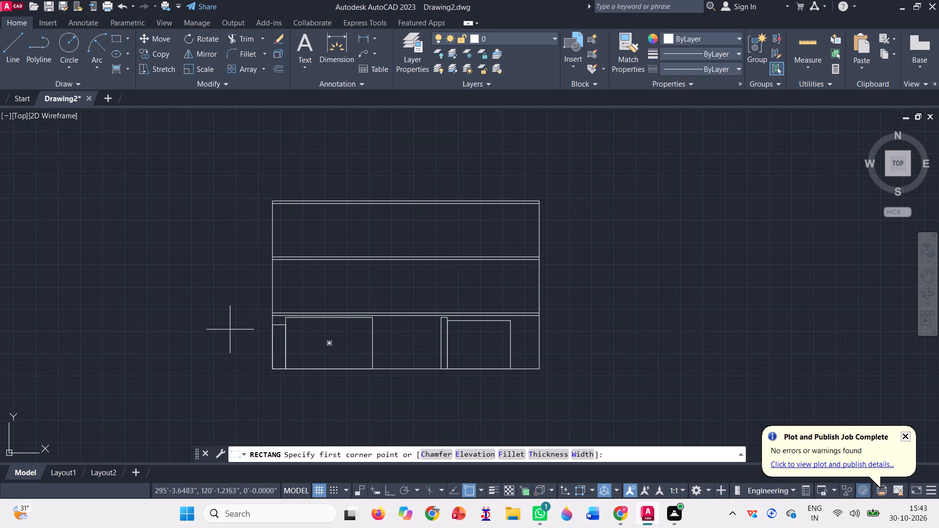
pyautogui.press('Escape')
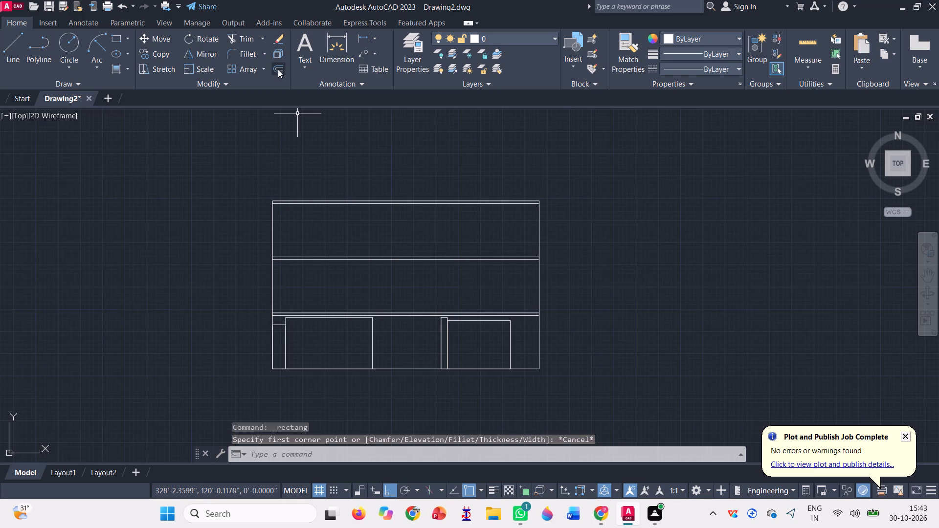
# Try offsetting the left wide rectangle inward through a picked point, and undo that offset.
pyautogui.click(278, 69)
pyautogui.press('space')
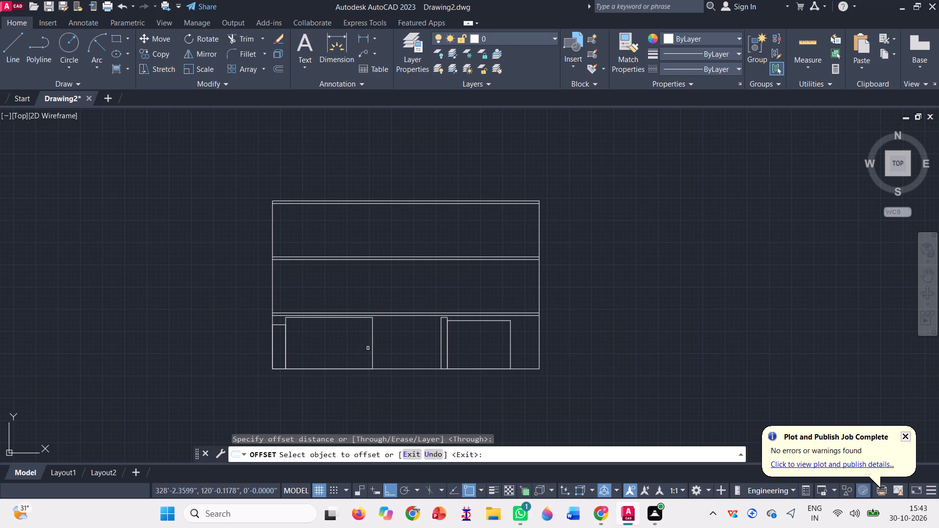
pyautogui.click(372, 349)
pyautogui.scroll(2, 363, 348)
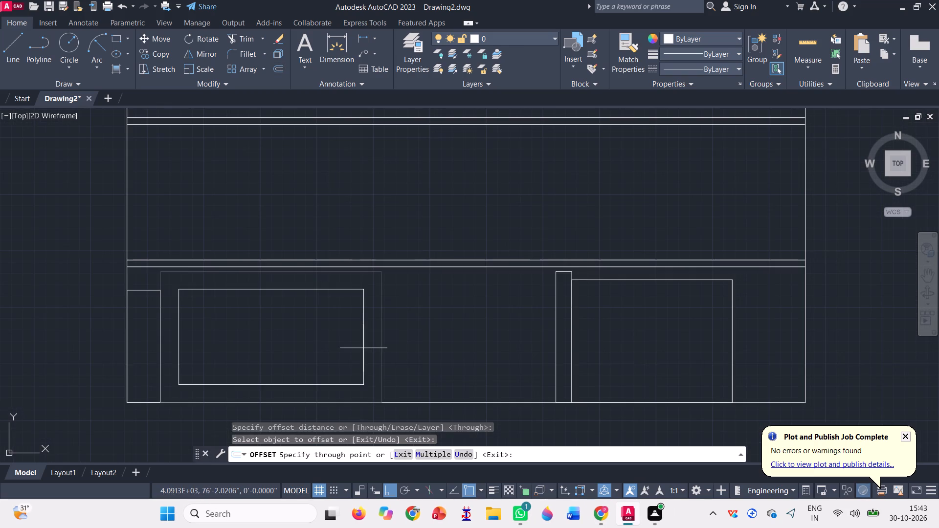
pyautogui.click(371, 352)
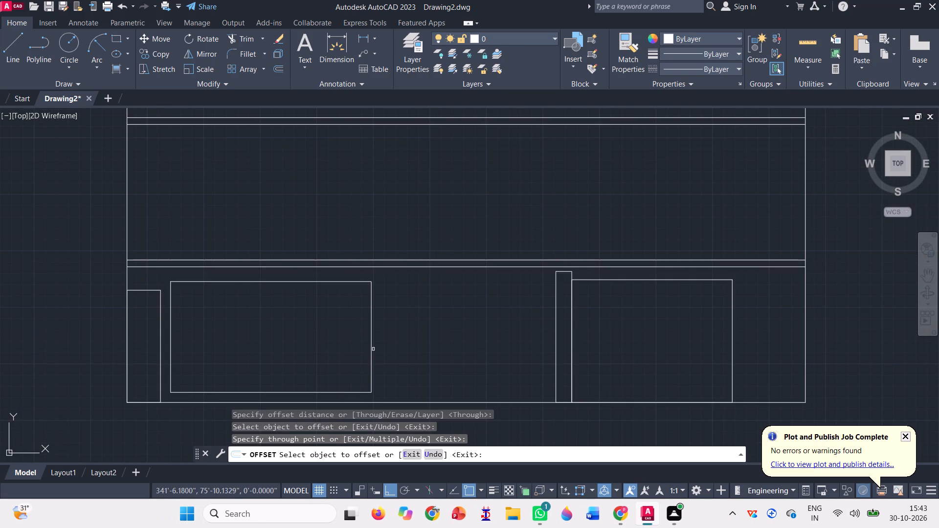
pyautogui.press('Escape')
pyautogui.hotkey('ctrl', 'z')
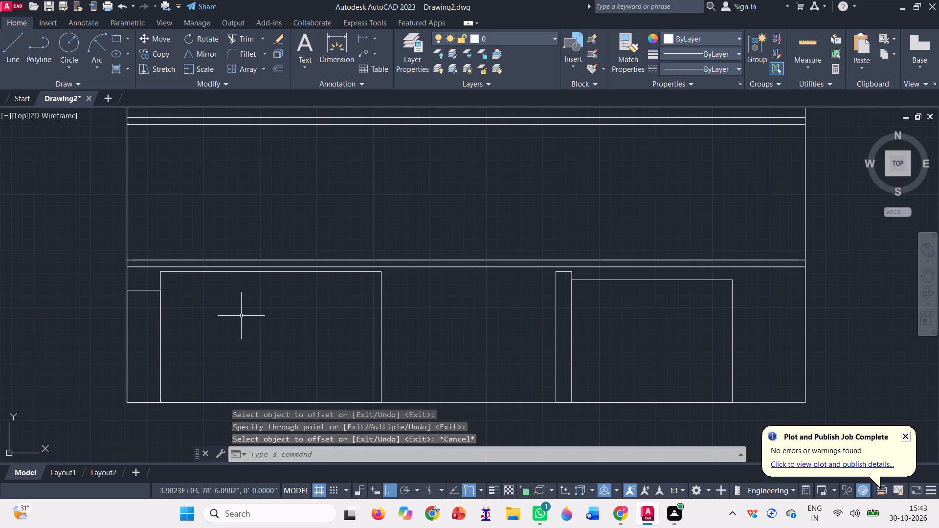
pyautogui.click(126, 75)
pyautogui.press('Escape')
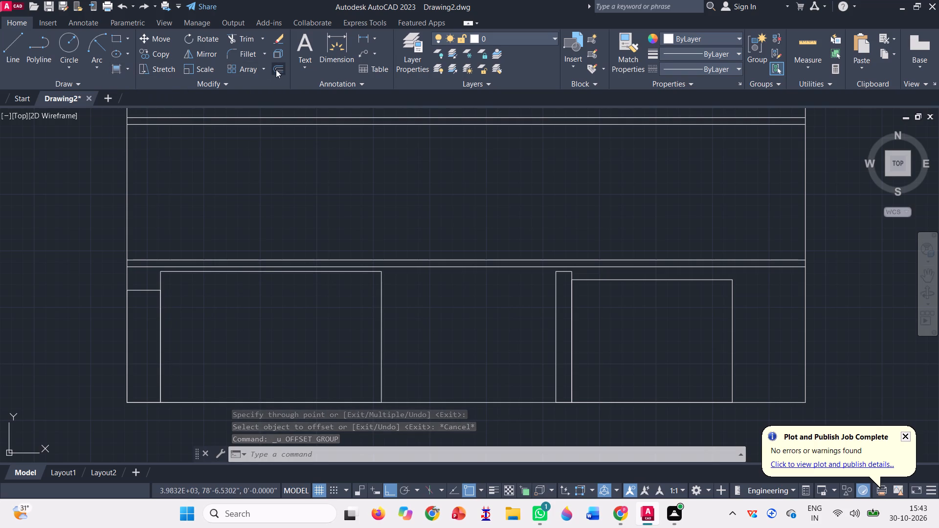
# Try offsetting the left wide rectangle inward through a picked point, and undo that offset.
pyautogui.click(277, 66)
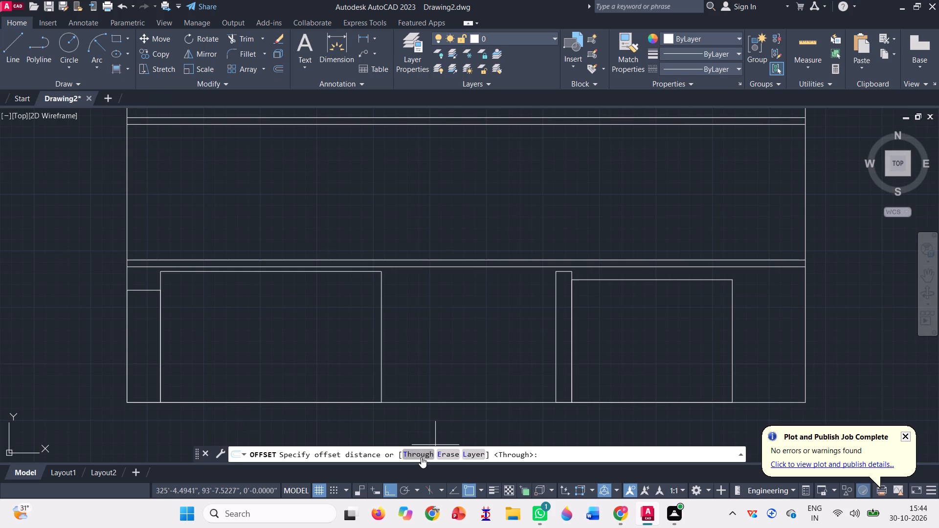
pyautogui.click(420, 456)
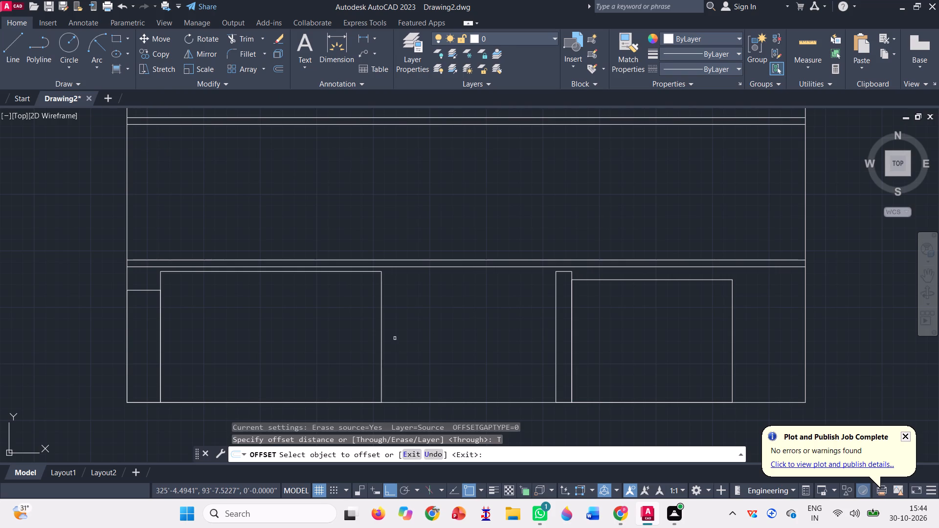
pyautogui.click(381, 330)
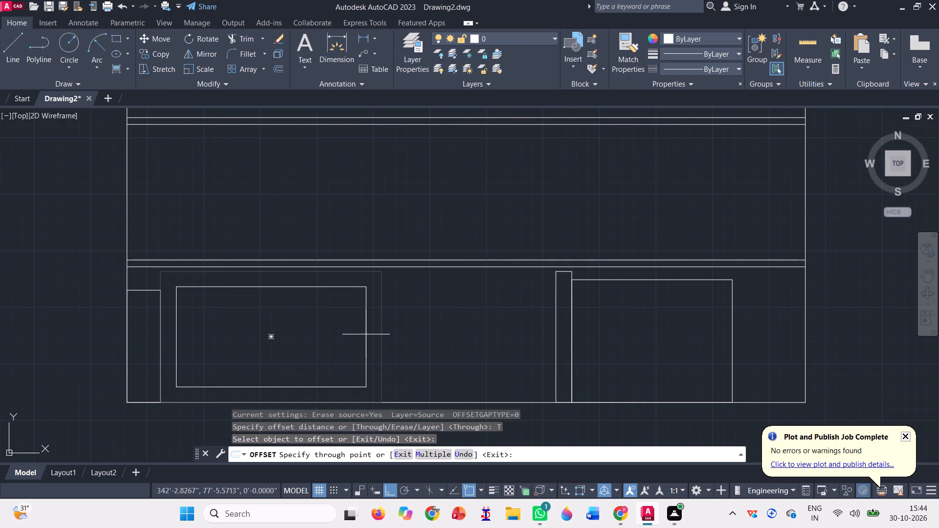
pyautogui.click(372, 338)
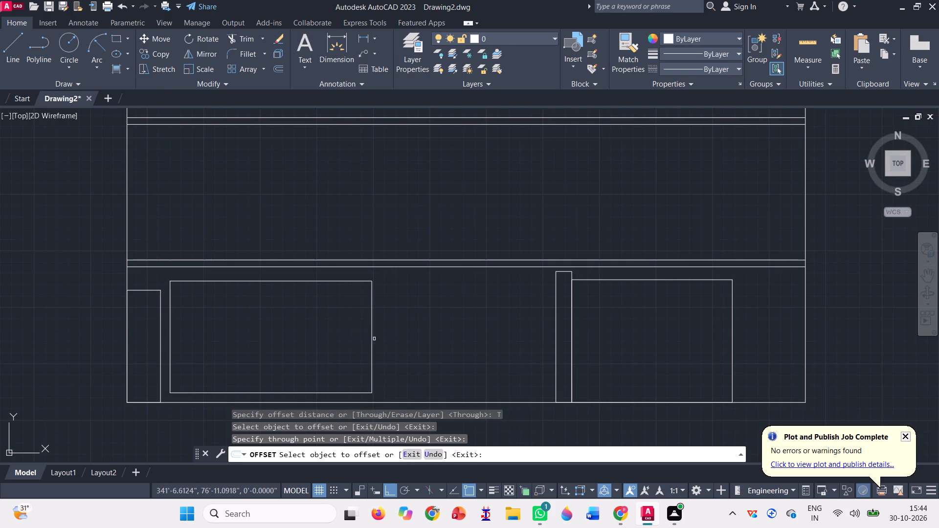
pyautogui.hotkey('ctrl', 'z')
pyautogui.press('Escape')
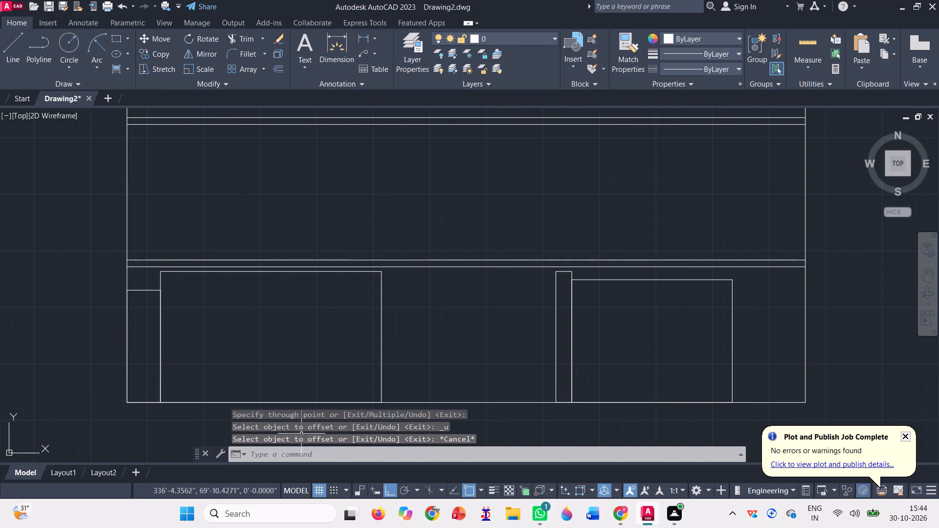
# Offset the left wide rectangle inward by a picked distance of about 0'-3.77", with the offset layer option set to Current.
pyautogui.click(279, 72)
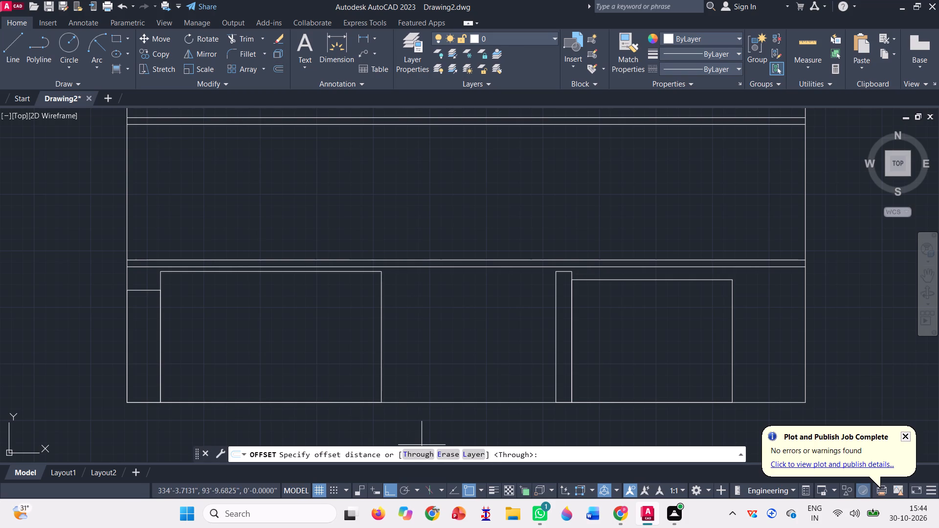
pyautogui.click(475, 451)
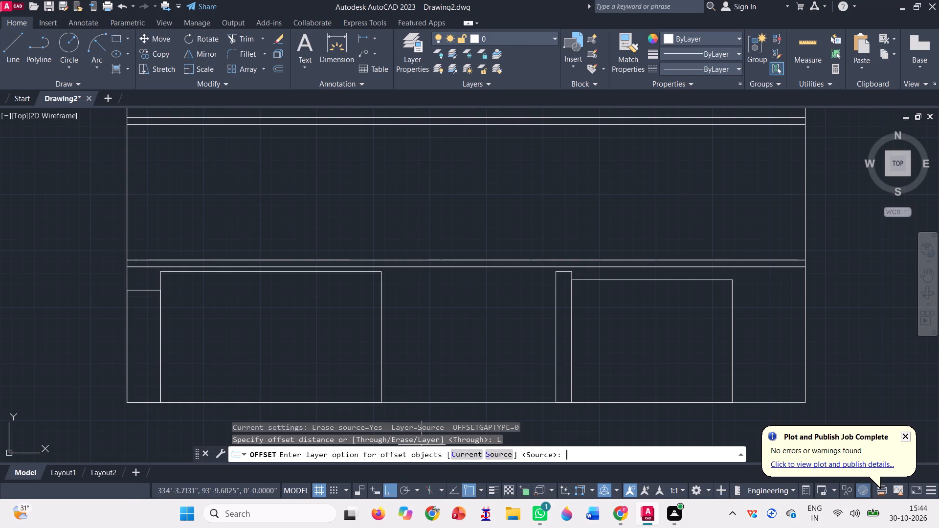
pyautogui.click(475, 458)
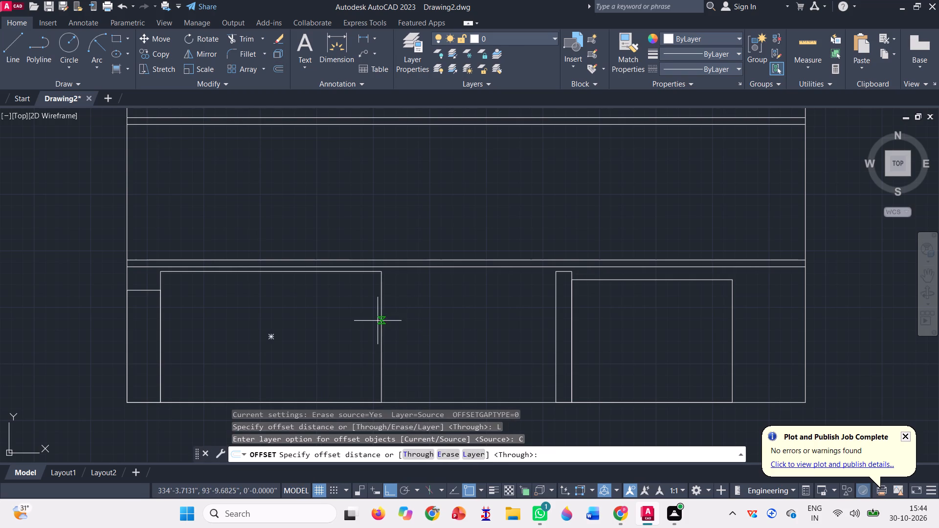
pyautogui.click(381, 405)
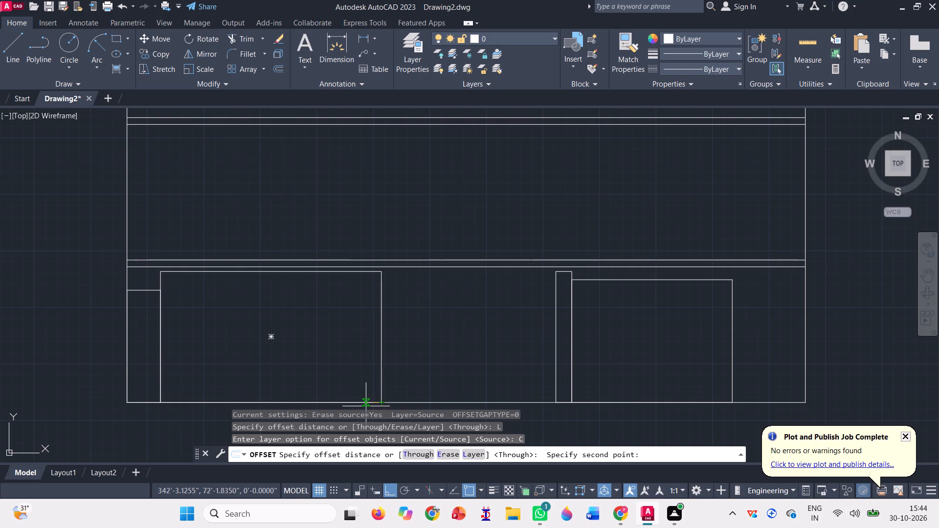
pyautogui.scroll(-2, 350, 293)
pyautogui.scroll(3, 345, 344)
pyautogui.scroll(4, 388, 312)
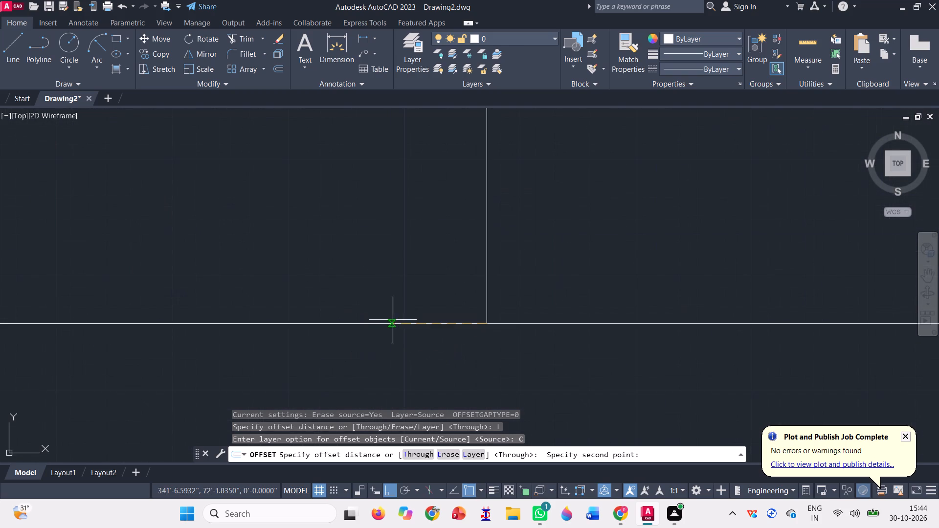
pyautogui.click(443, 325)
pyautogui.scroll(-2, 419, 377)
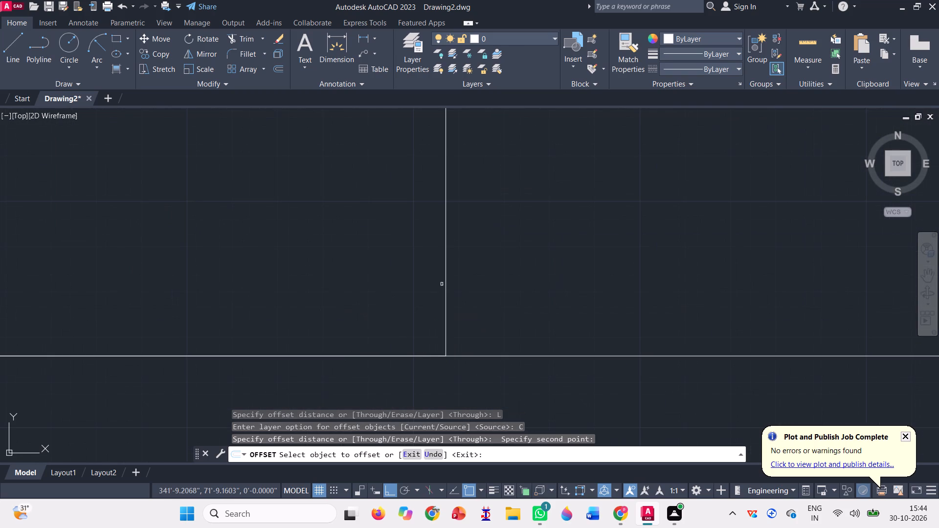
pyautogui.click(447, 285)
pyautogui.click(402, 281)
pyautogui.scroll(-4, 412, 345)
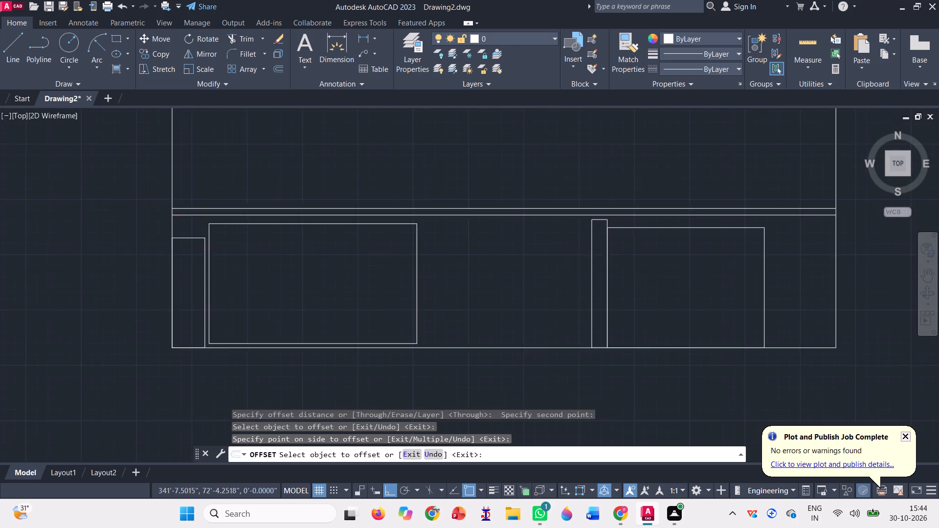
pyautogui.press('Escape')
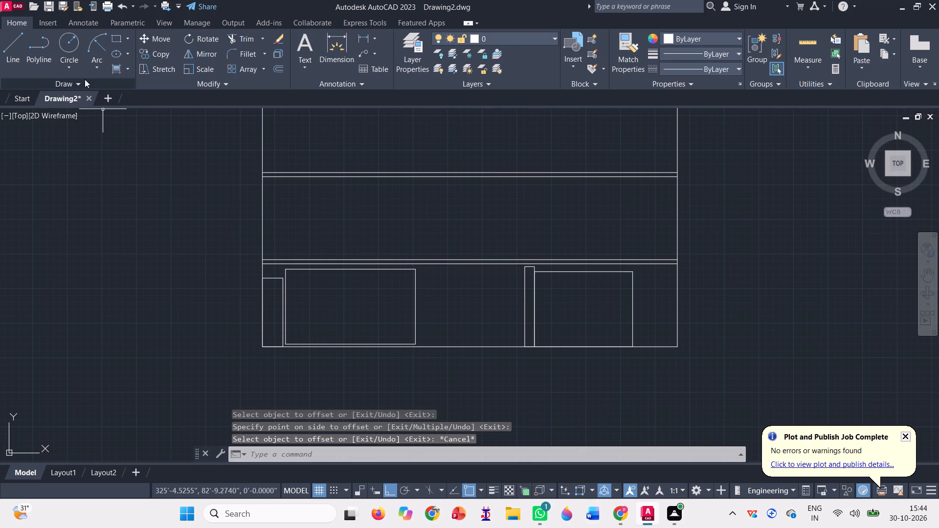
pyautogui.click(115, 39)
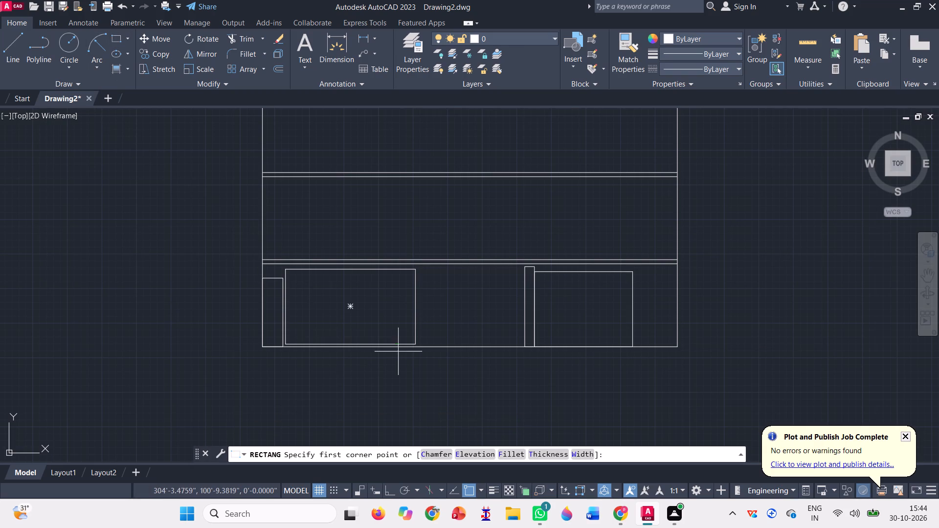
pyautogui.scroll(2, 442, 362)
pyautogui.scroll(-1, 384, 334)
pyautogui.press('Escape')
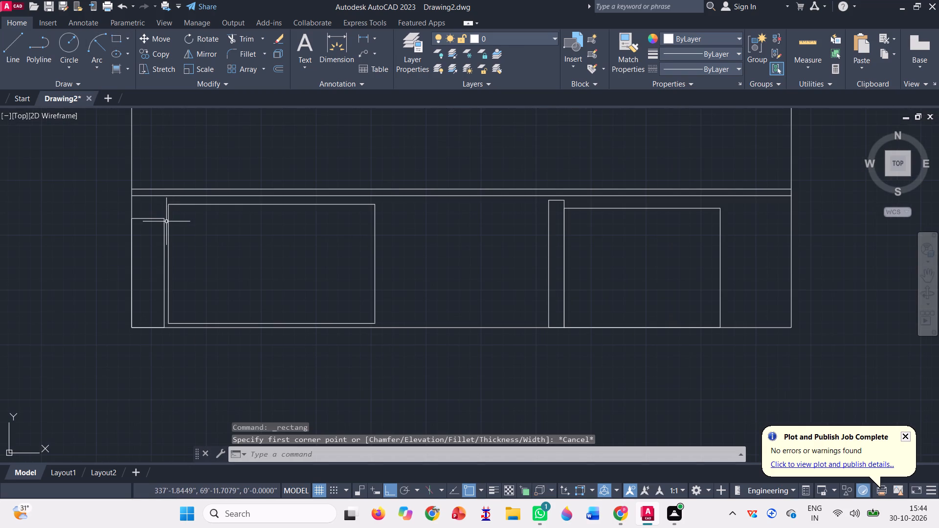
# Draw a vertical construction line through the top right corner of the narrow rectangle against the building's left wall.
pyautogui.write('xl')
pyautogui.press('Return')
pyautogui.scroll(2, 165, 220)
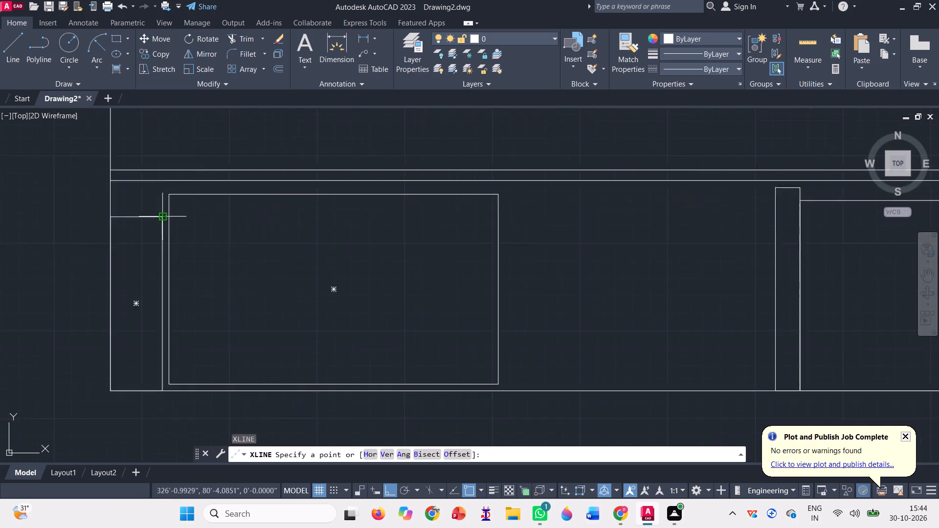
pyautogui.click(158, 216)
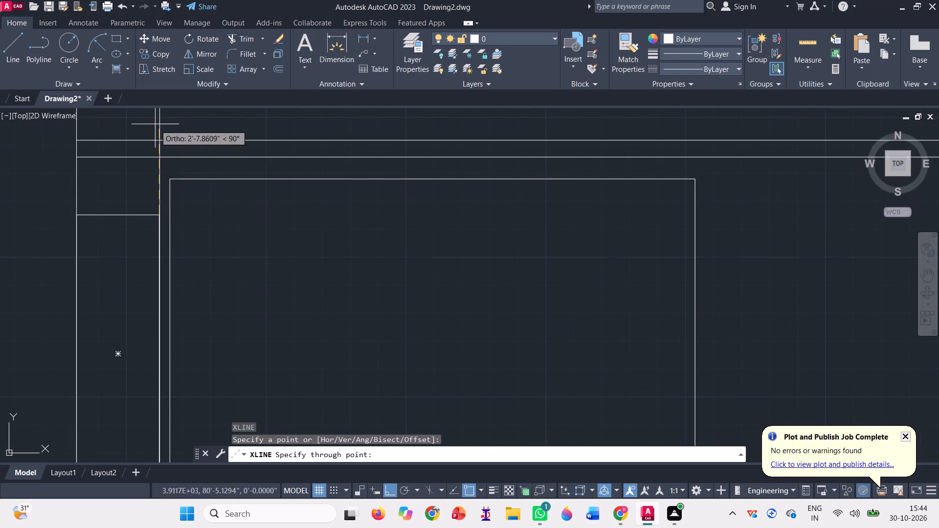
pyautogui.click(155, 123)
pyautogui.scroll(-3, 189, 208)
pyautogui.press('space')
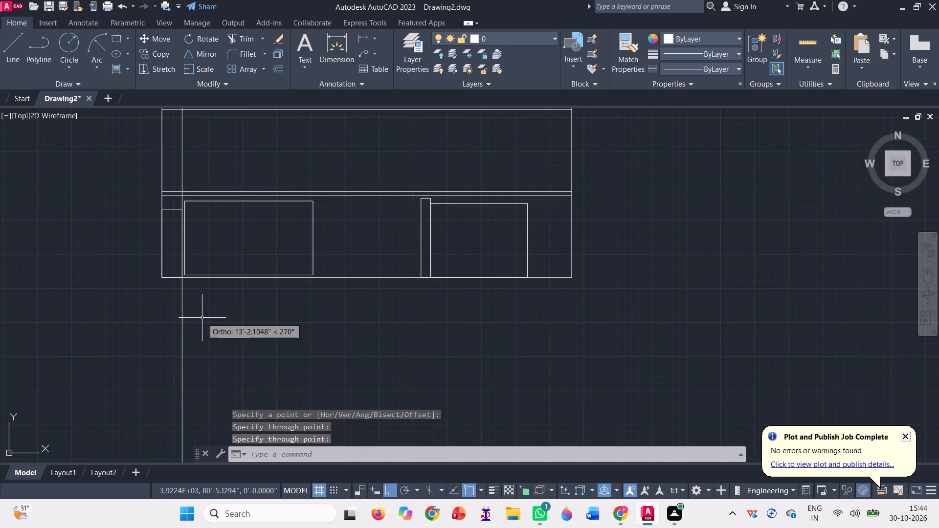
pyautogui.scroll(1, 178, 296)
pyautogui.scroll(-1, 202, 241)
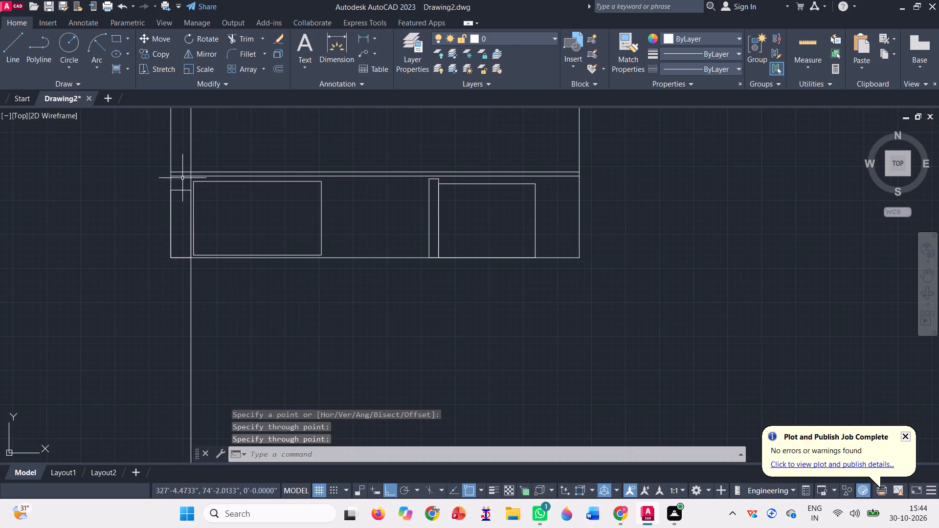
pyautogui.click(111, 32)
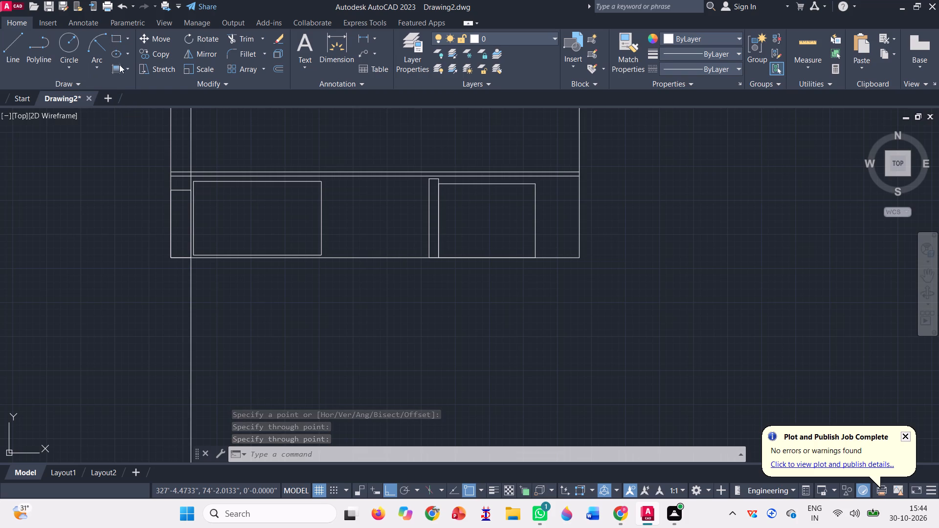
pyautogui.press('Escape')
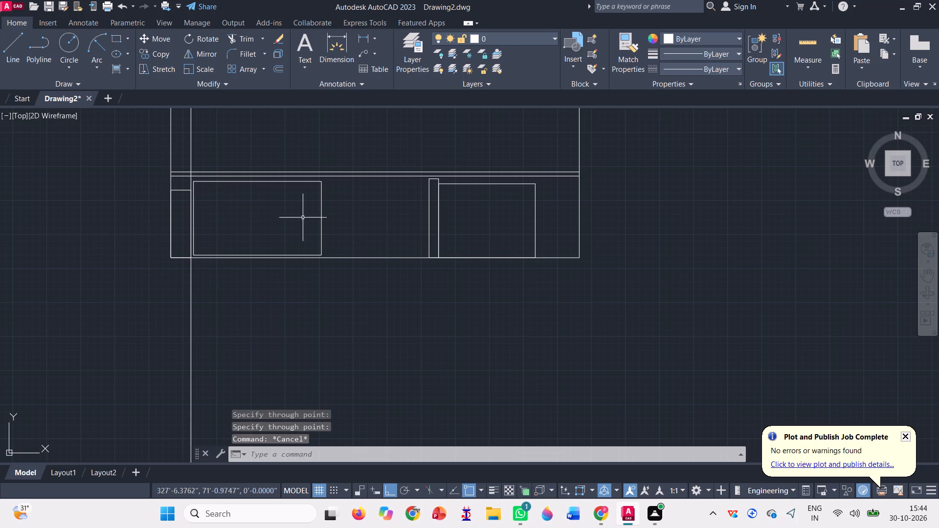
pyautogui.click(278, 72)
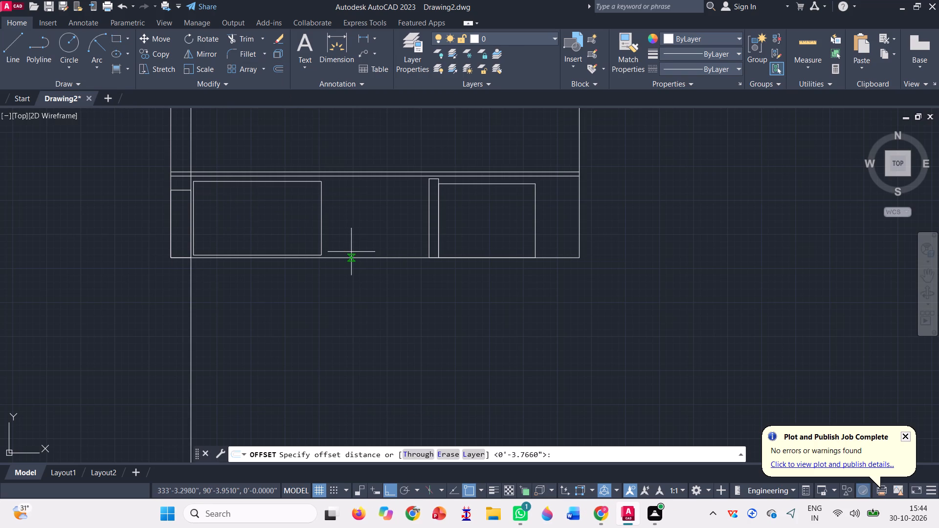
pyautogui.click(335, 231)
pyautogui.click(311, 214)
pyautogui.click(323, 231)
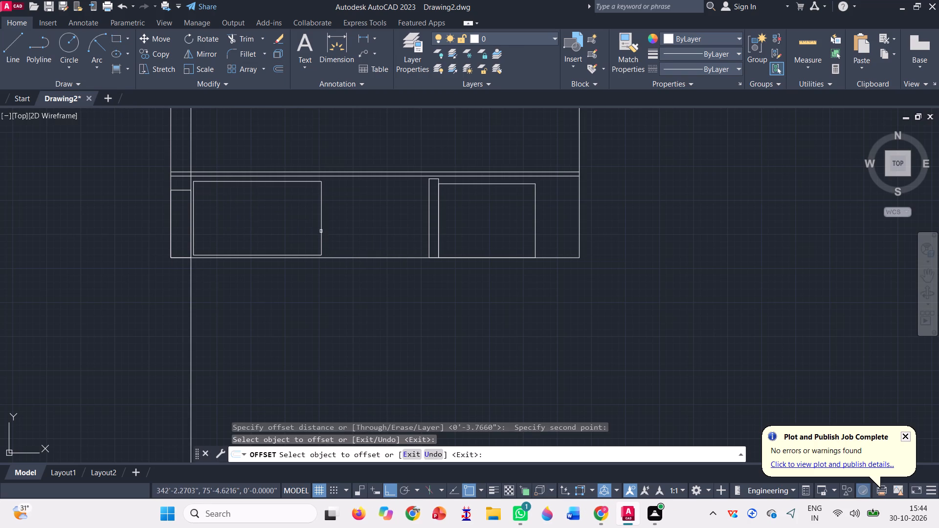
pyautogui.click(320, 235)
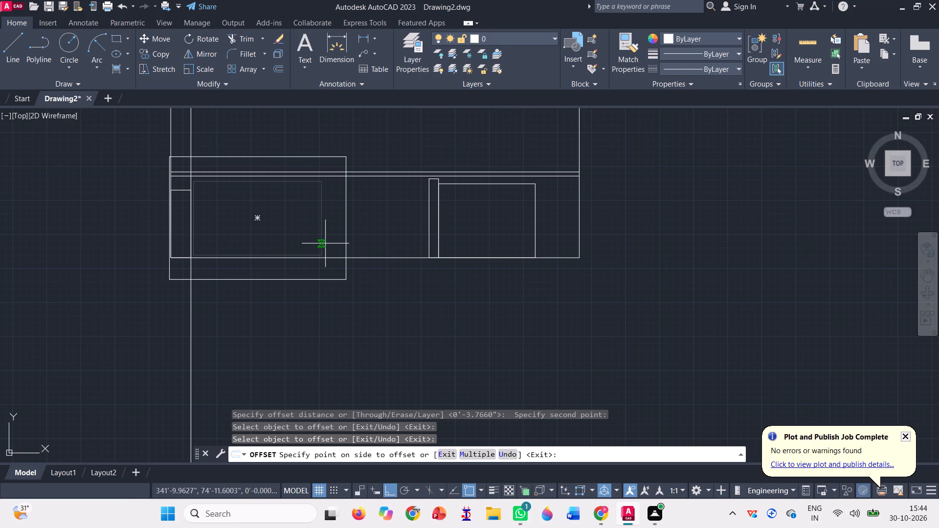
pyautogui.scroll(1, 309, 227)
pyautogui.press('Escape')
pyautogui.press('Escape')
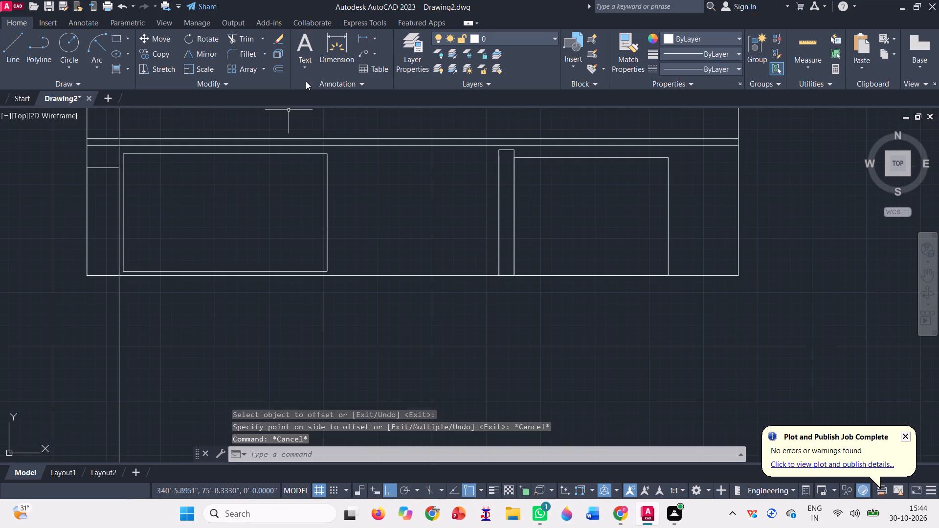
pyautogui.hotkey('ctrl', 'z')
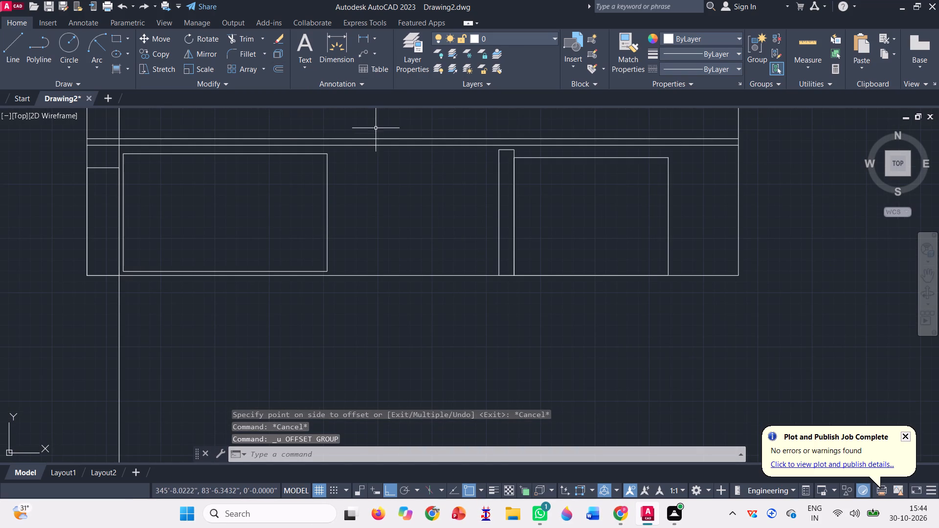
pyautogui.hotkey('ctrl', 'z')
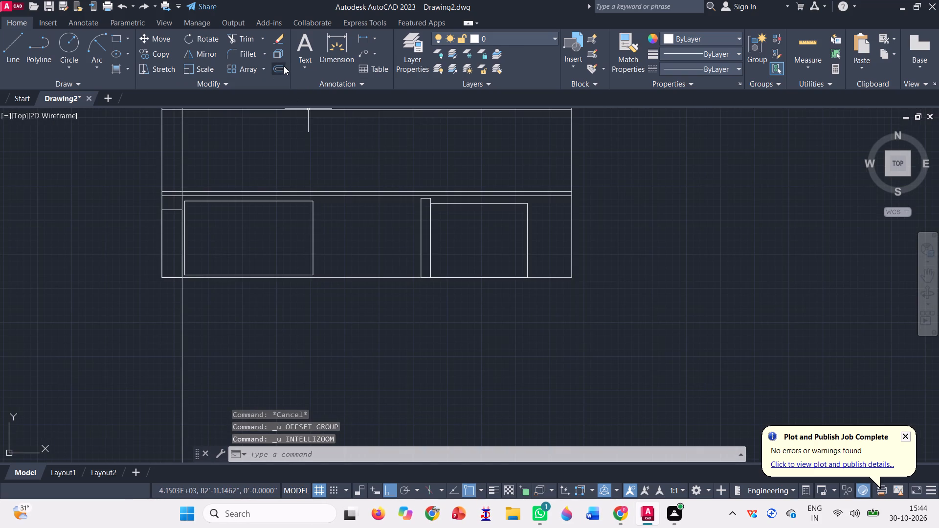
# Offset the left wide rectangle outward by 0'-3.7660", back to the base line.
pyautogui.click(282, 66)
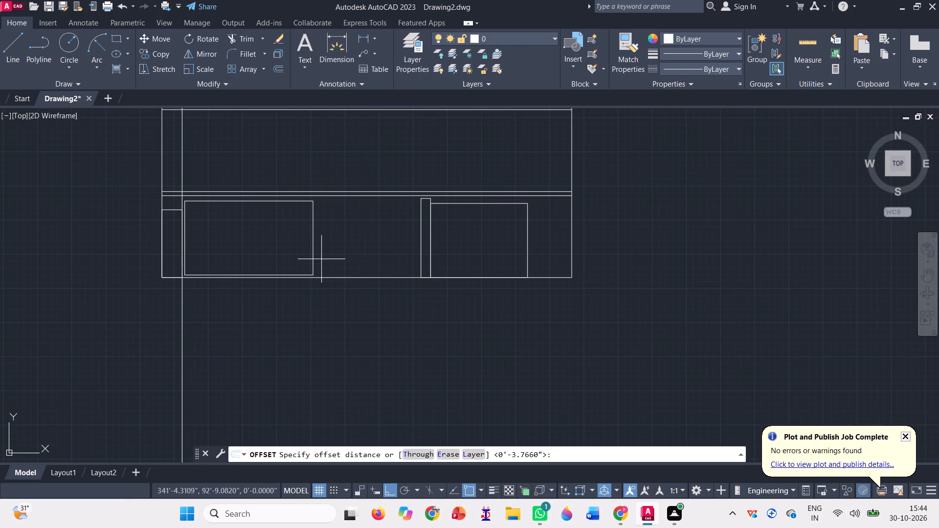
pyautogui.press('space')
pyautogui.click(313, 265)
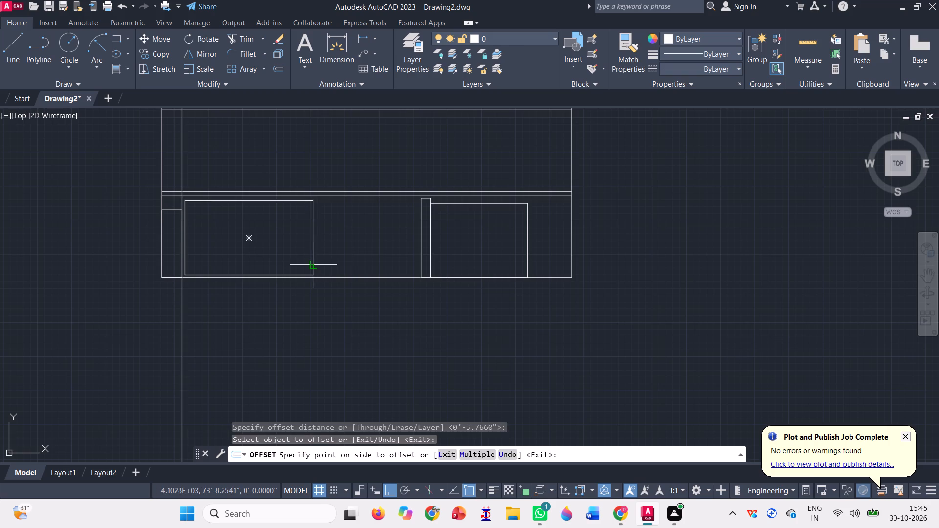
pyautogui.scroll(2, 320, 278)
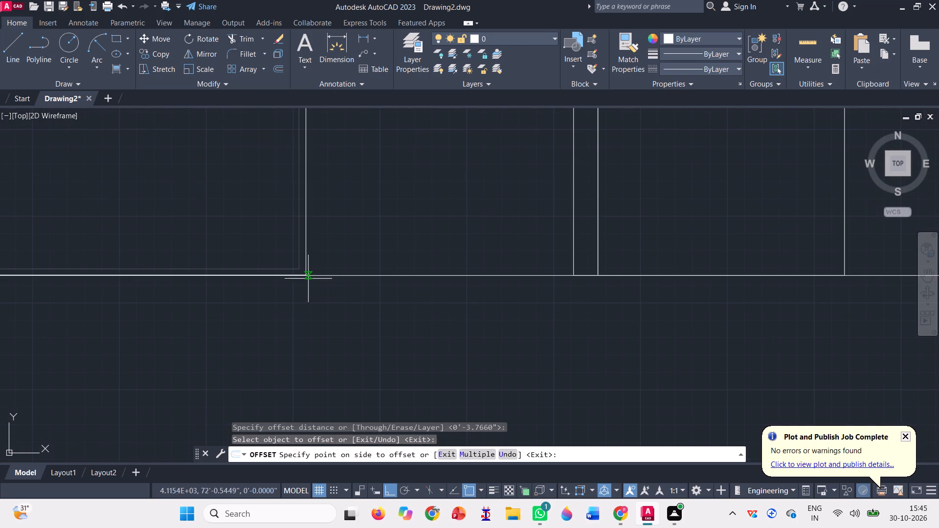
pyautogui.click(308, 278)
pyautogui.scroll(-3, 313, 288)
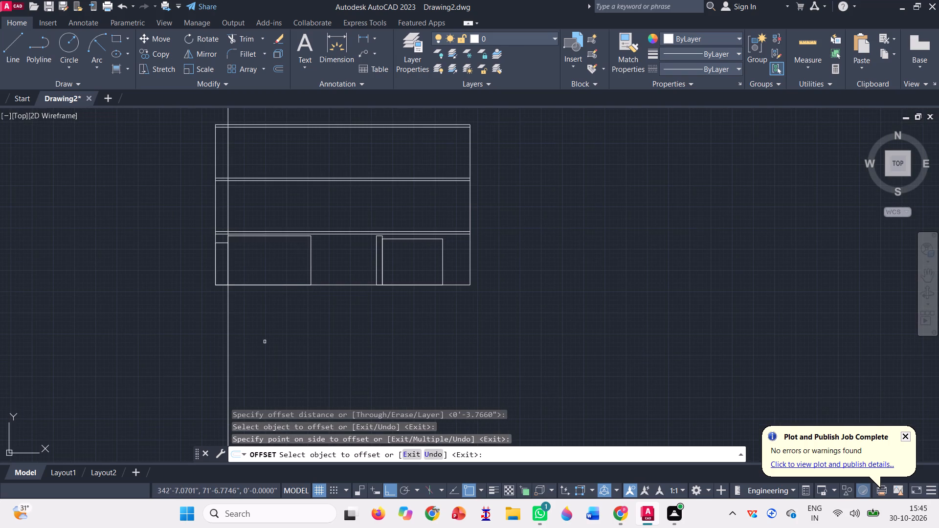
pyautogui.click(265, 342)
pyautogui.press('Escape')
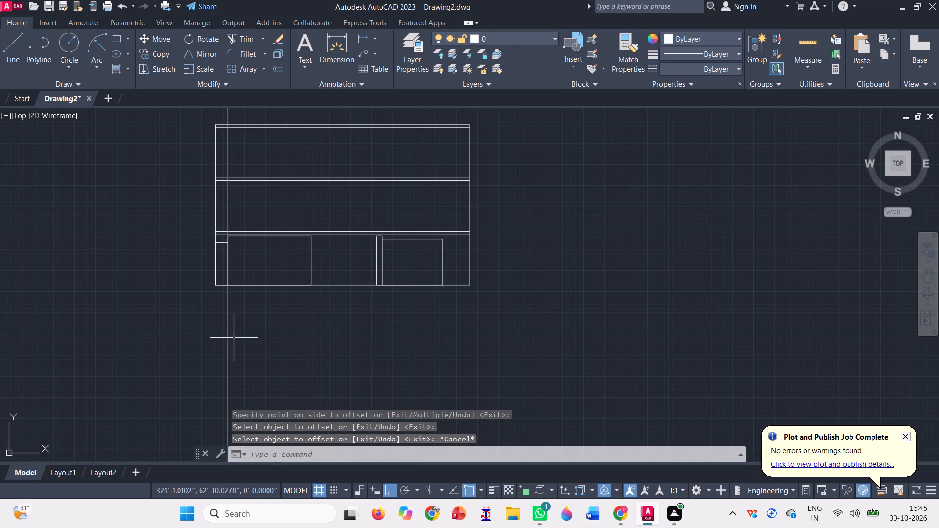
# Copy the vertical construction line from the left wide rectangle's lower left corner to its lower right corner.
pyautogui.click(234, 337)
pyautogui.click(195, 329)
pyautogui.write('co')
pyautogui.press('space')
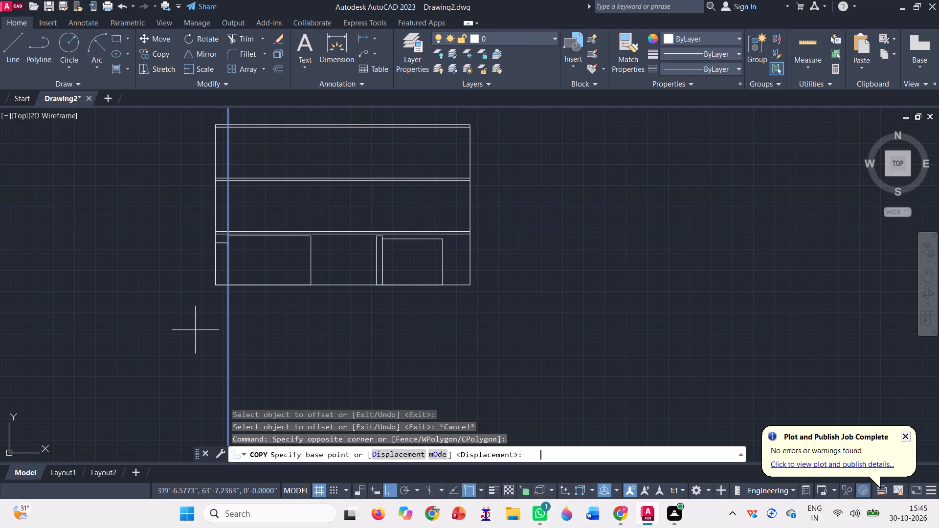
pyautogui.scroll(2, 210, 290)
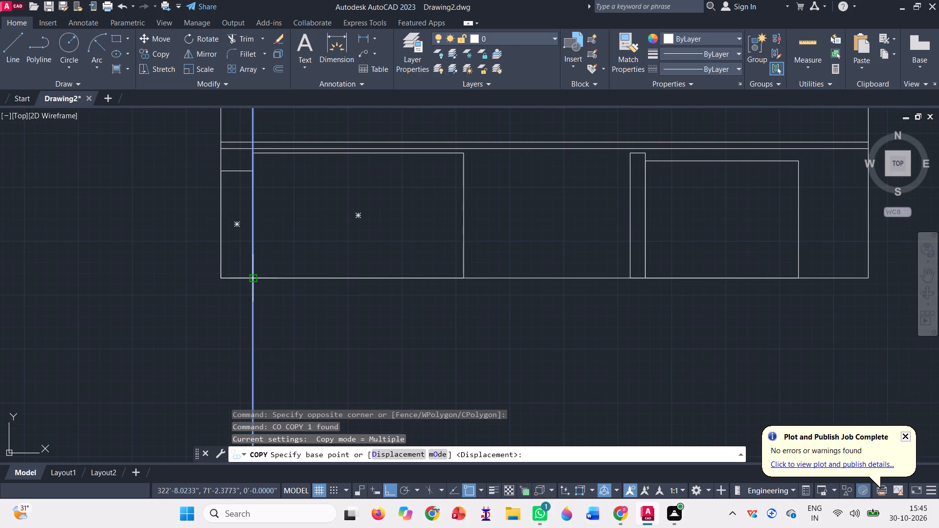
pyautogui.click(250, 277)
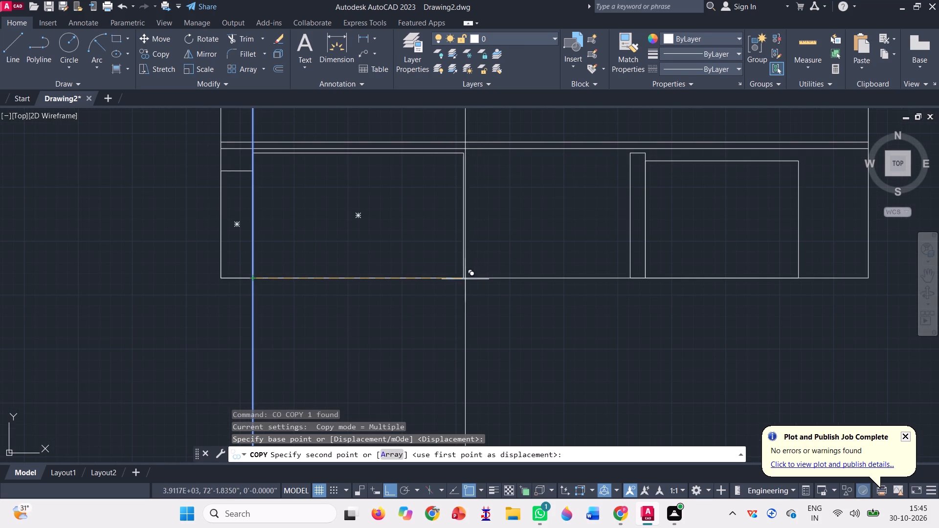
pyautogui.click(464, 280)
pyautogui.scroll(-1, 27, 343)
pyautogui.press('c')
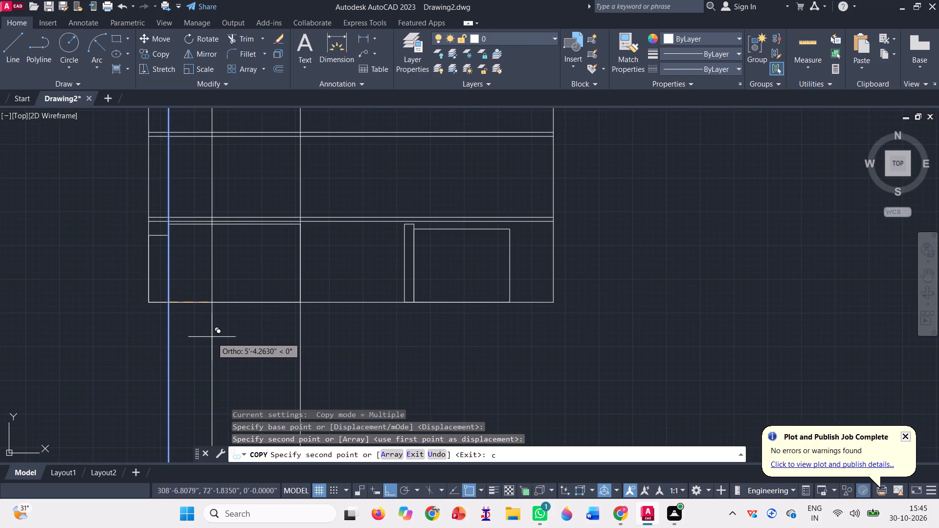
pyautogui.press('space')
pyautogui.press('space')
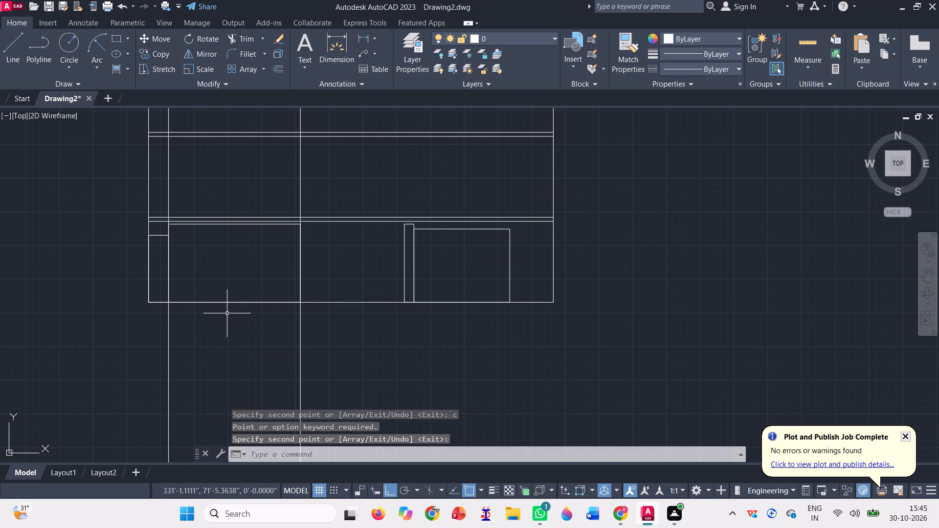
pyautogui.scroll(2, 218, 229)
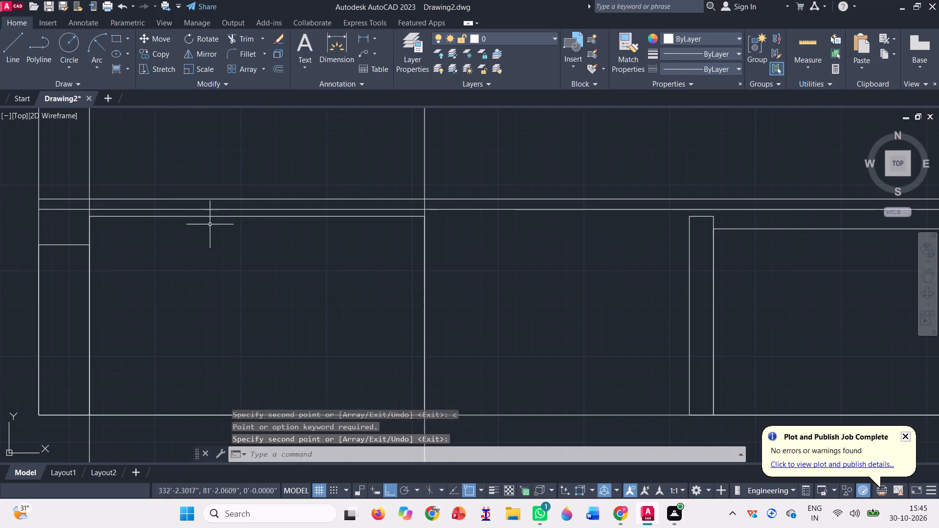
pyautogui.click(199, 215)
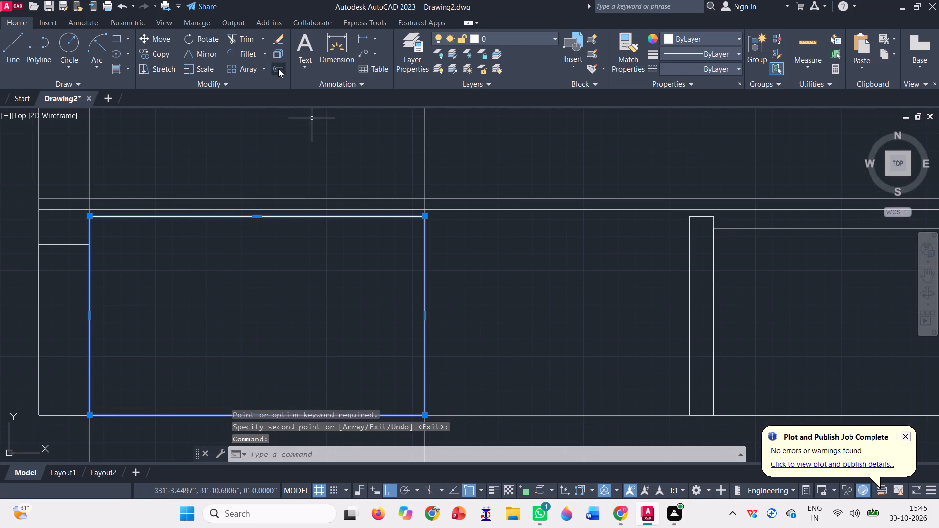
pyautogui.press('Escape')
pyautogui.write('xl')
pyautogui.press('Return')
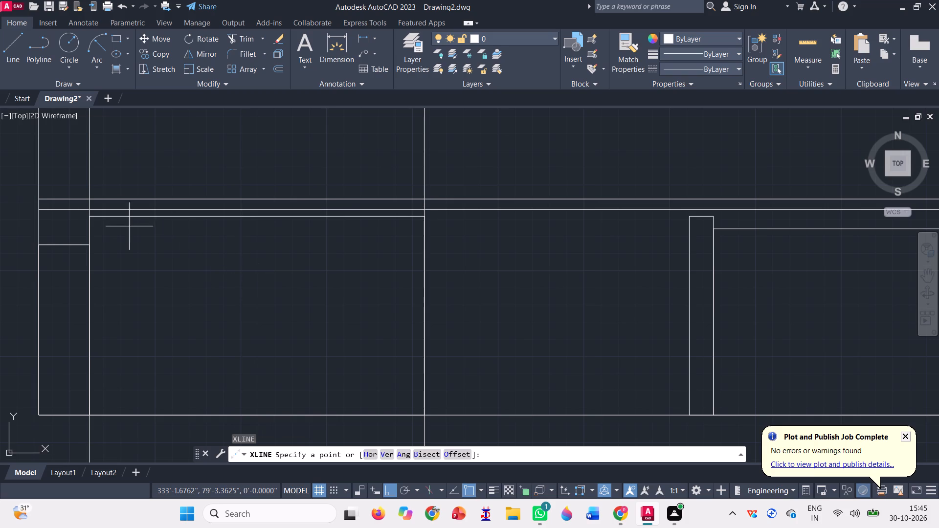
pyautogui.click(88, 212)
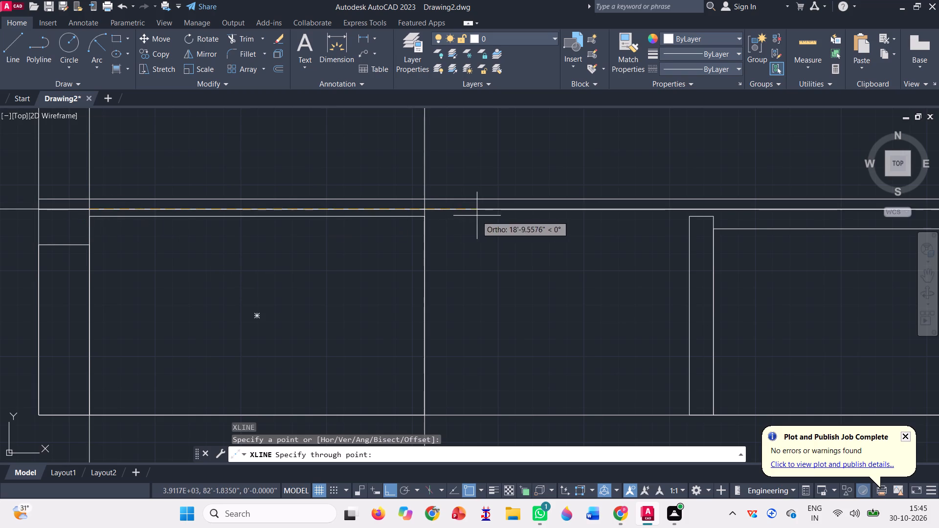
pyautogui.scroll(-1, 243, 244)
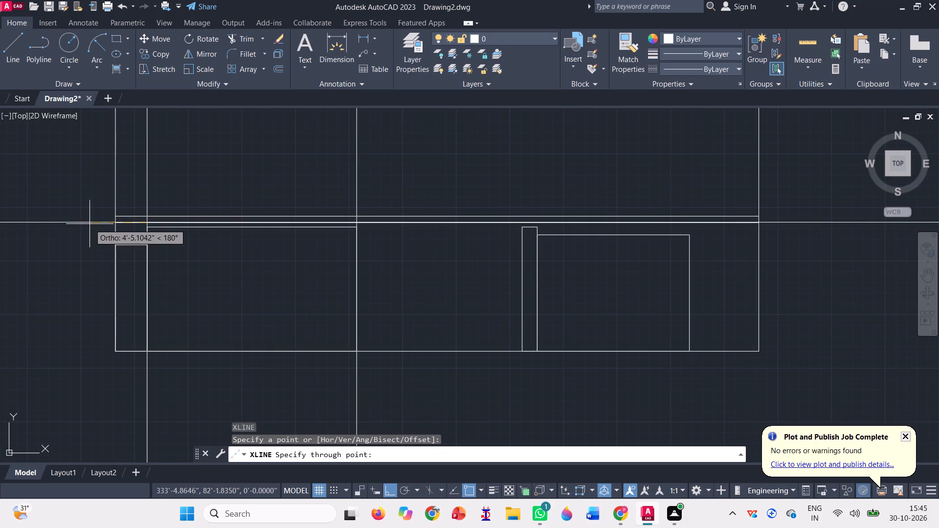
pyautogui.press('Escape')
# Draw a horizontal construction line through the top left corner of the left wide rectangle.
pyautogui.press('space')
pyautogui.scroll(3, 146, 226)
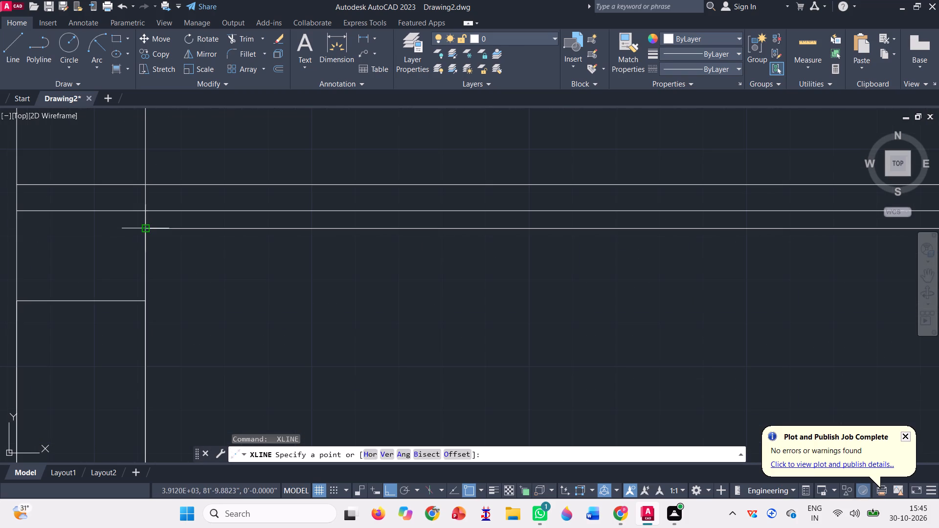
pyautogui.click(146, 225)
pyautogui.scroll(-2, 177, 260)
pyautogui.click(61, 249)
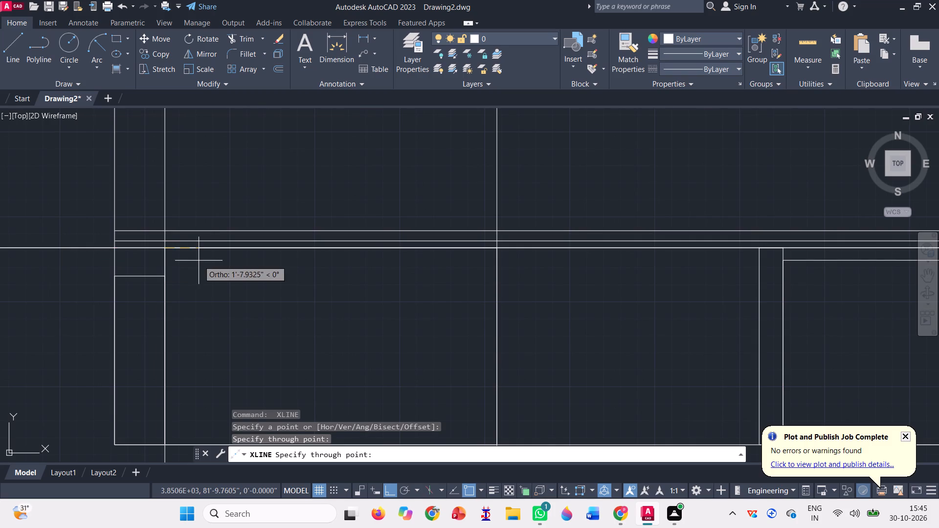
pyautogui.press('space')
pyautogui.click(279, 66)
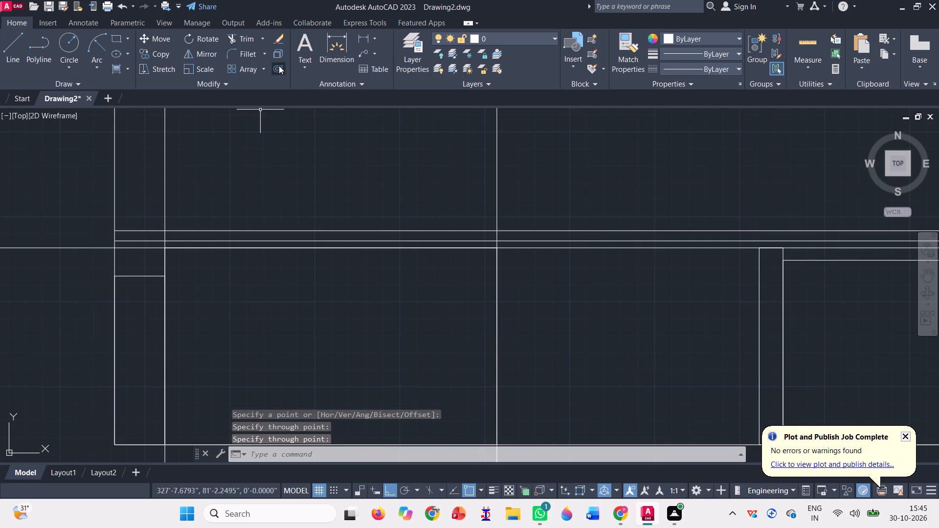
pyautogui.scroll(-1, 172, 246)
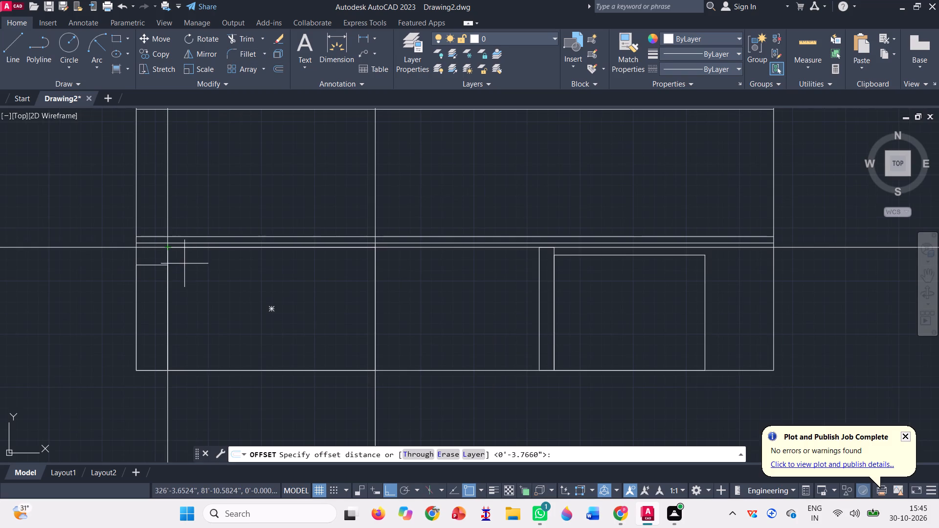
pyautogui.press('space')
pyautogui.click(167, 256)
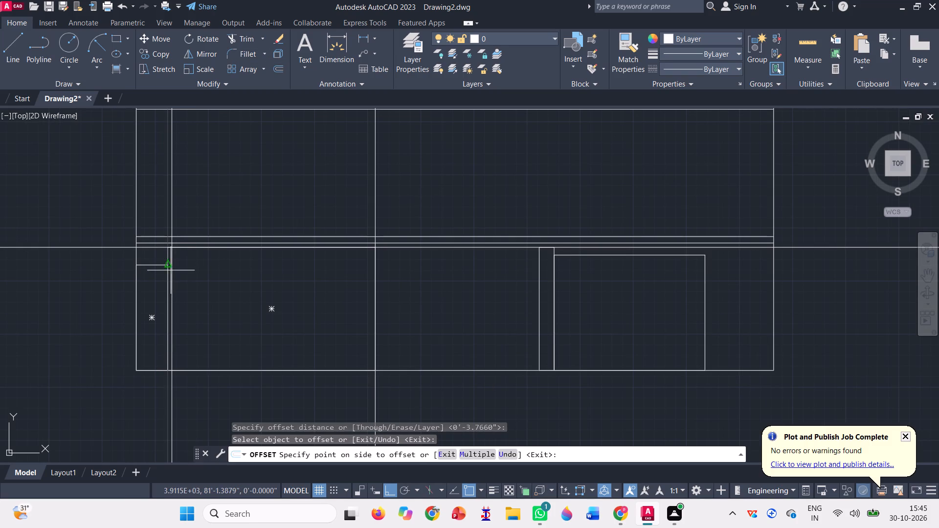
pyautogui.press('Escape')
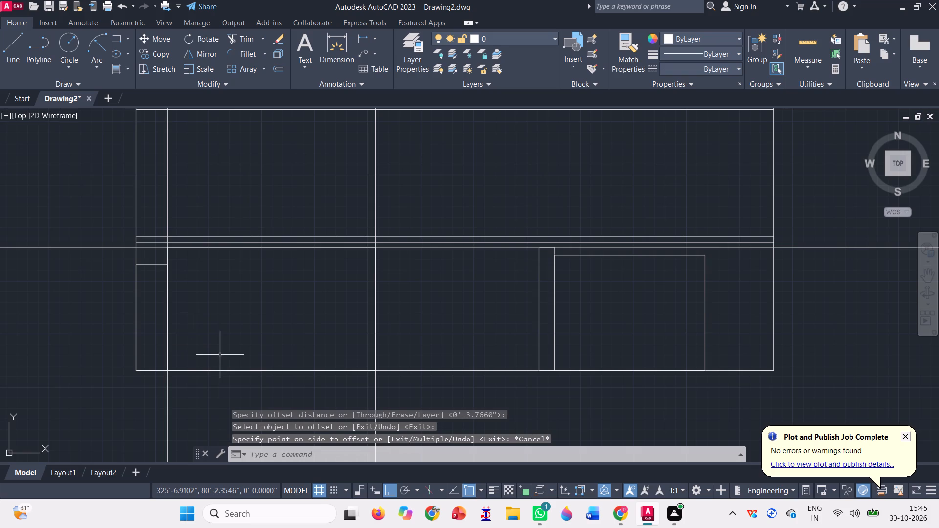
# Offset the left wide rectangle inward by 0'-3.7660".
pyautogui.click(277, 66)
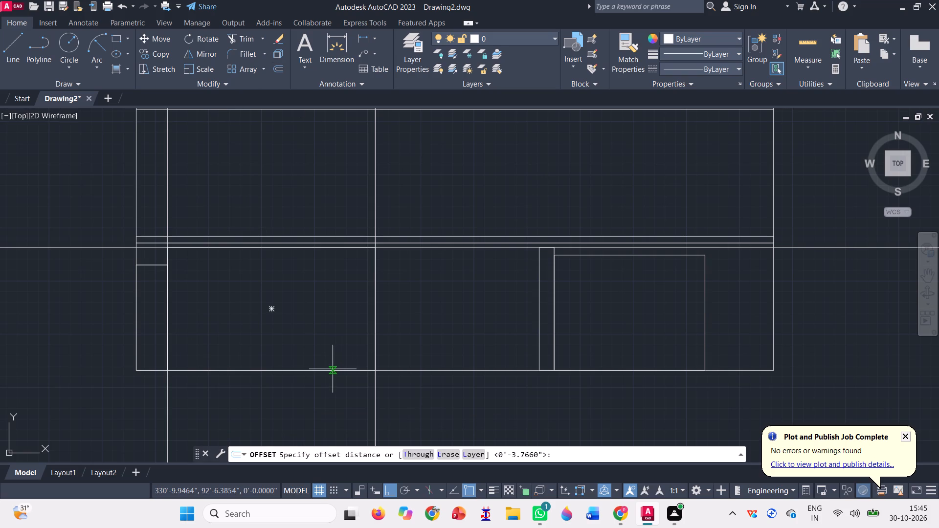
pyautogui.press('space')
pyautogui.click(335, 371)
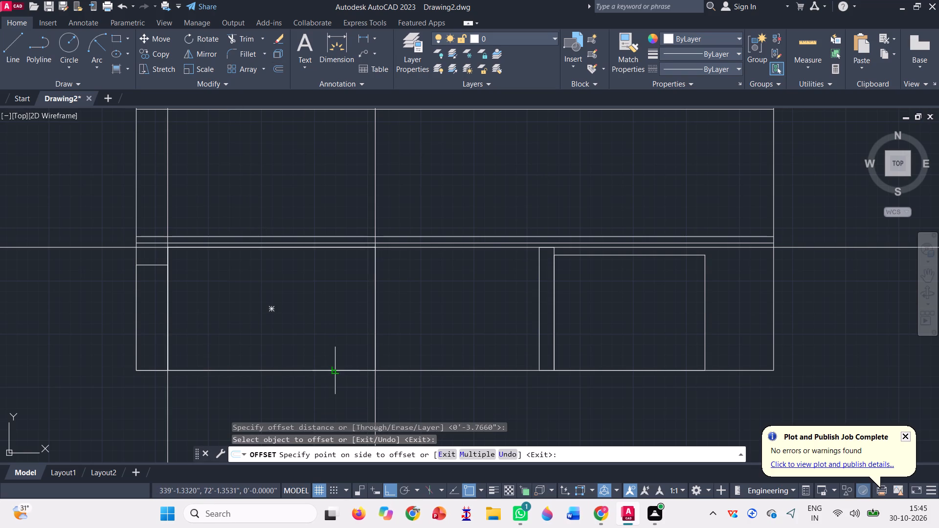
pyautogui.click(313, 344)
pyautogui.press('Escape')
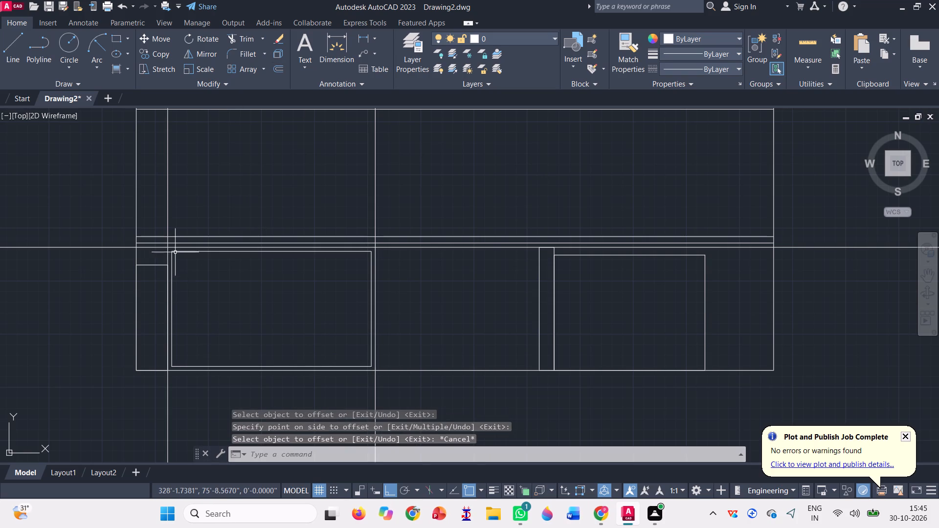
# Draw the outer frame rectangle from the construction lines' upper left intersection to where the second vertical line meets the base line.
pyautogui.click(112, 34)
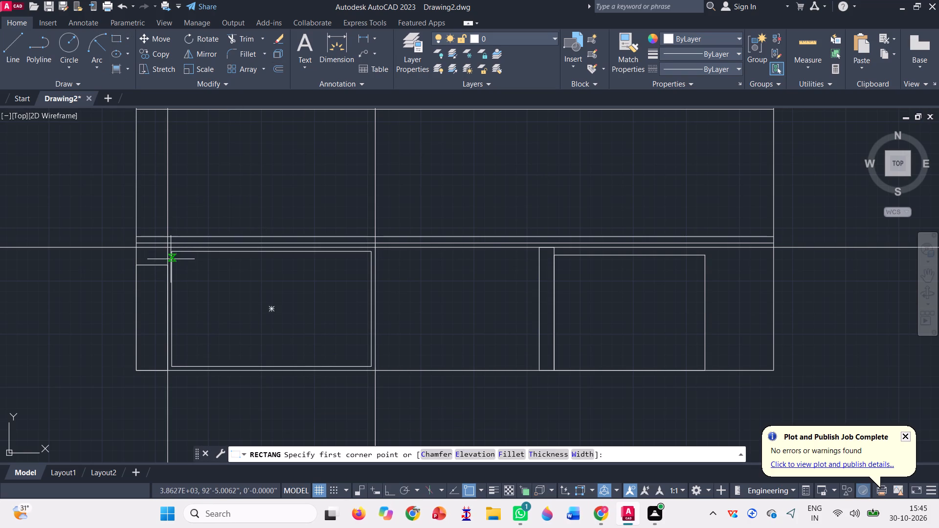
pyautogui.scroll(3, 169, 229)
pyautogui.click(164, 297)
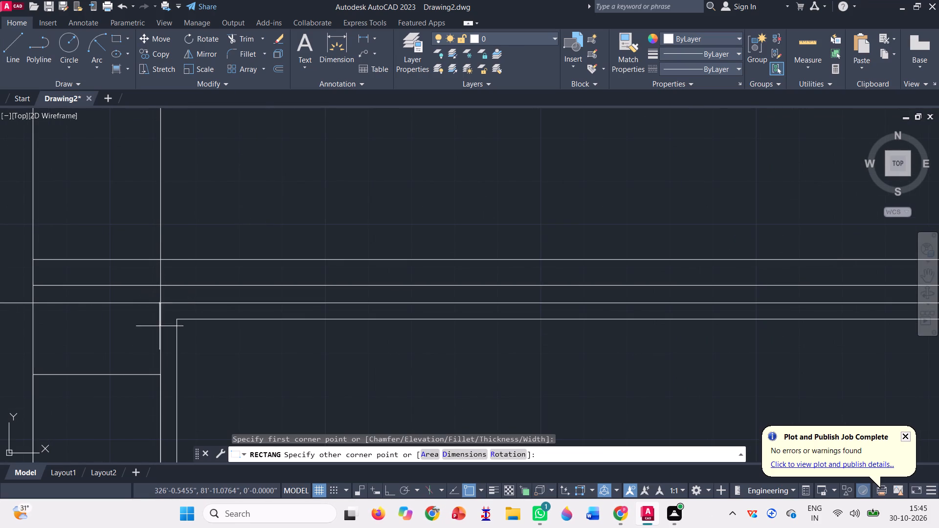
pyautogui.scroll(-3, 150, 242)
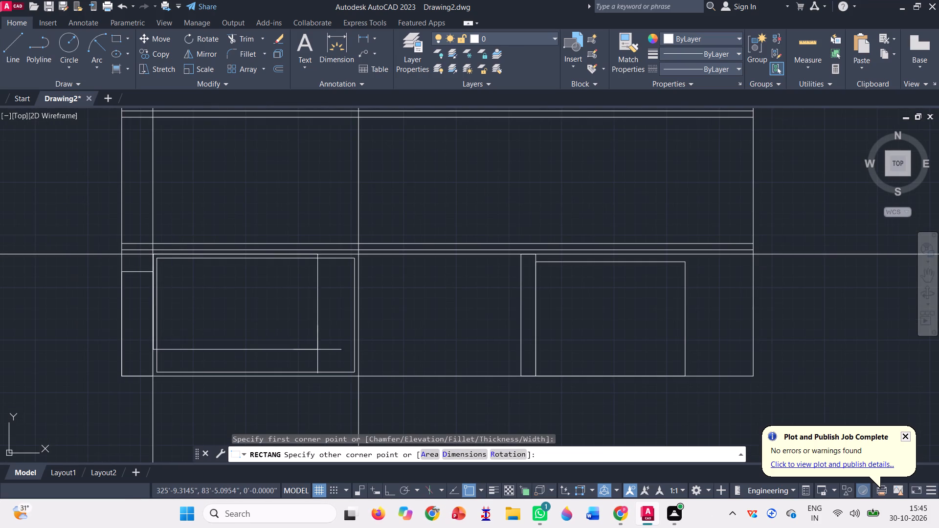
pyautogui.scroll(4, 359, 377)
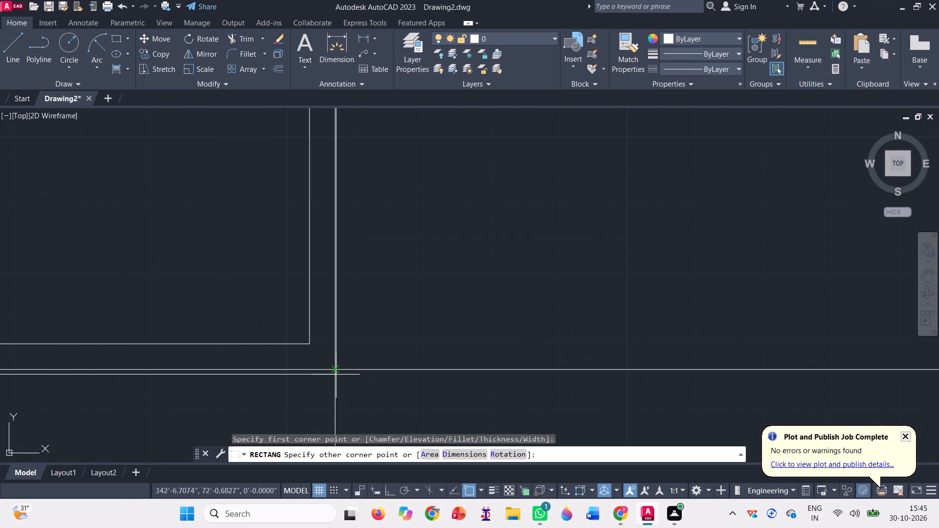
pyautogui.click(335, 366)
pyautogui.scroll(-6, 289, 329)
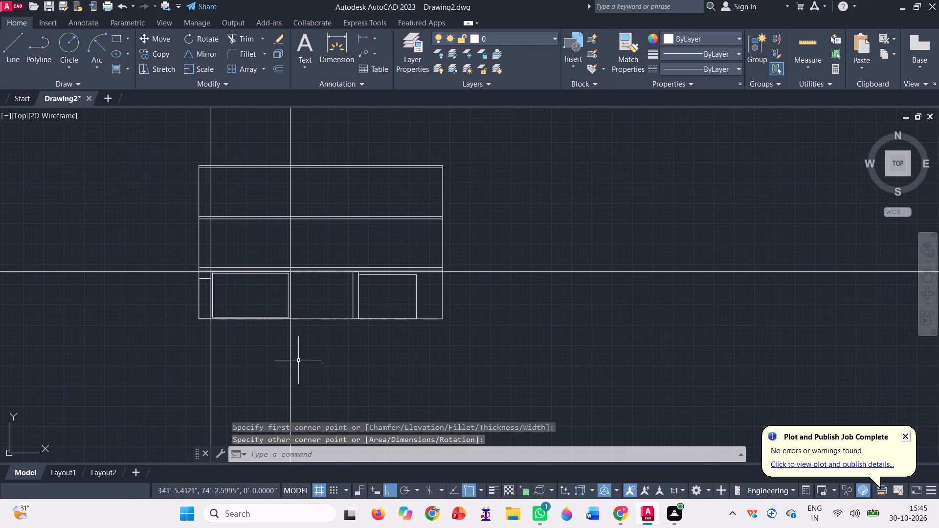
# Delete the two vertical construction lines and the horizontal construction line around the left wide opening.
pyautogui.click(304, 377)
pyautogui.click(147, 364)
pyautogui.press('Delete')
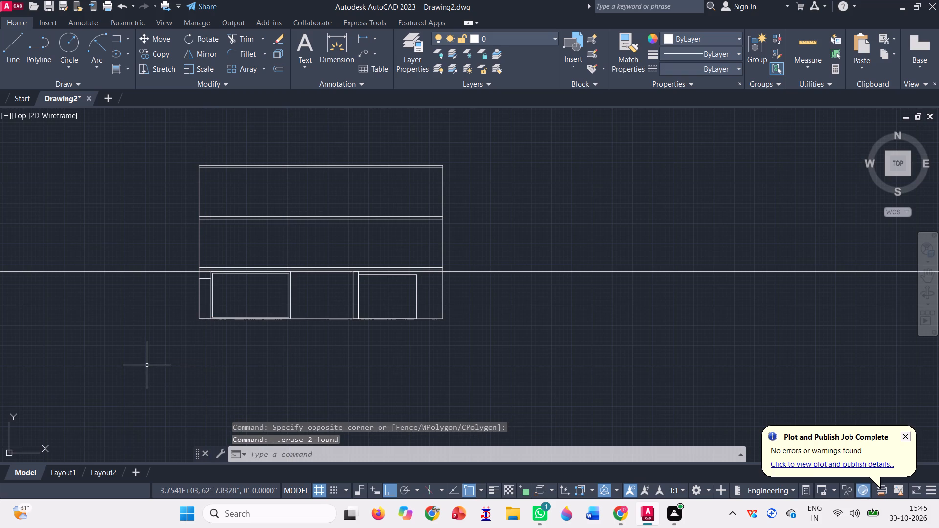
pyautogui.click(104, 318)
pyautogui.click(62, 245)
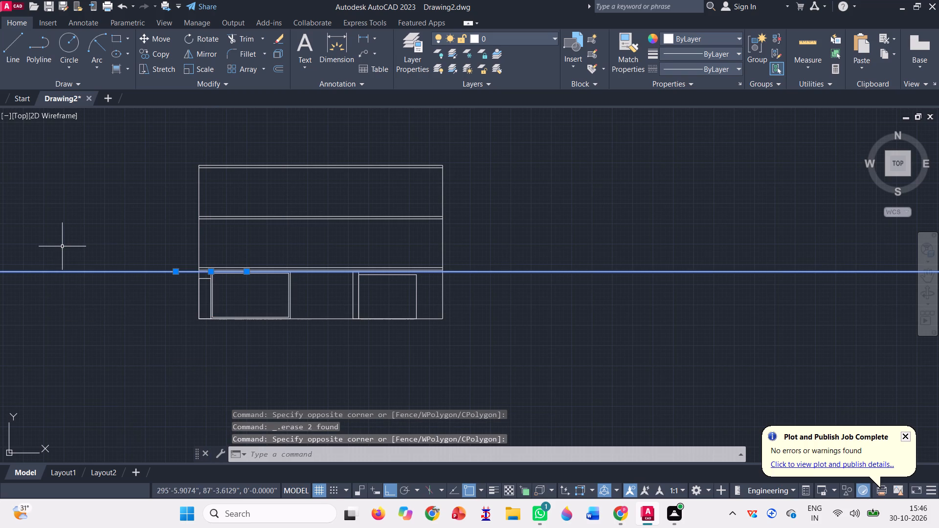
pyautogui.press('Delete')
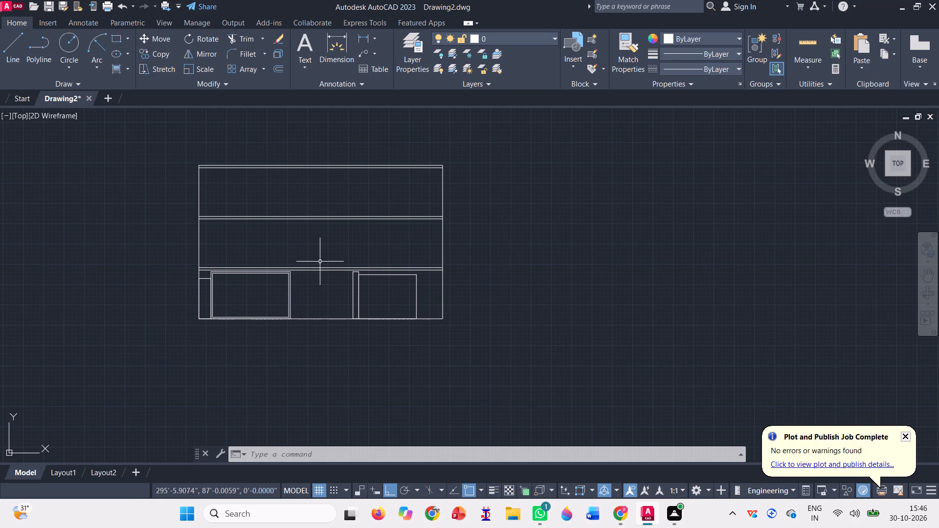
# Delete the two horizontal band lines between the lowest and middle levels.
pyautogui.scroll(2, 320, 262)
pyautogui.scroll(-1, 182, 254)
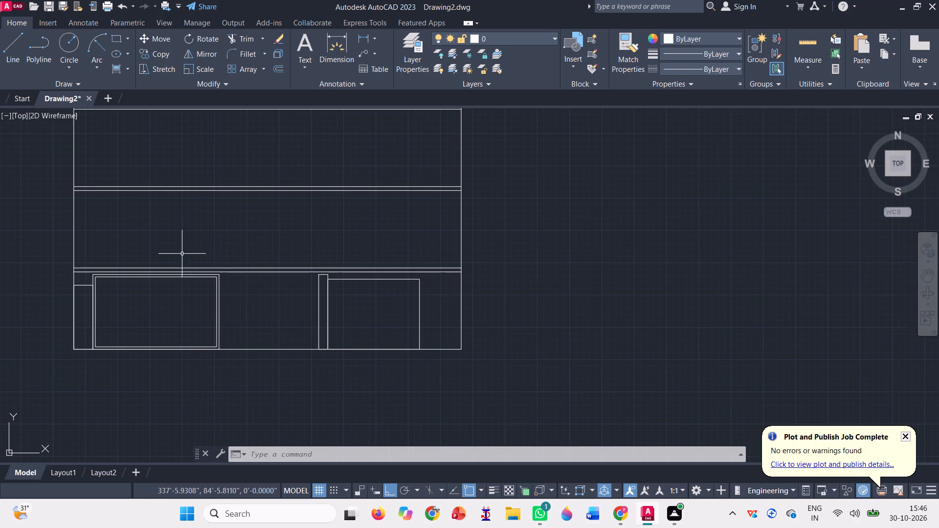
pyautogui.click(266, 288)
pyautogui.click(259, 259)
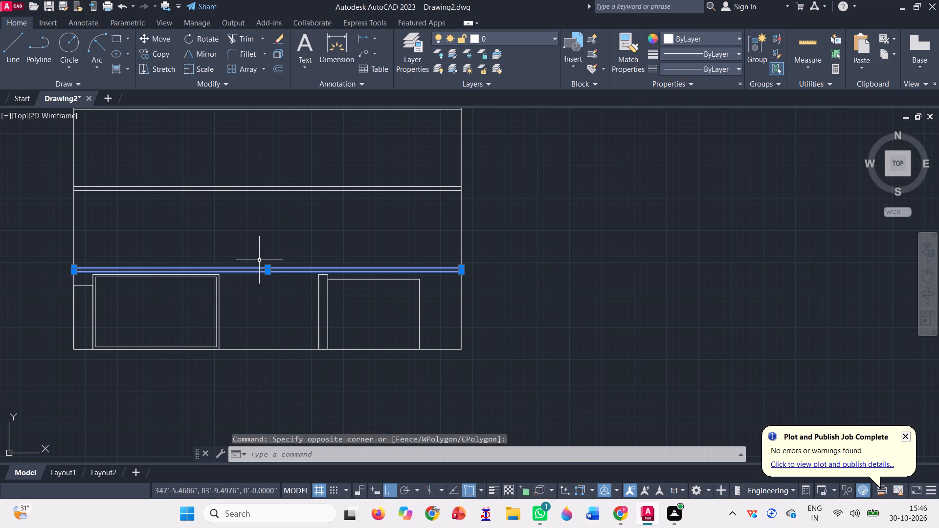
pyautogui.press('Delete')
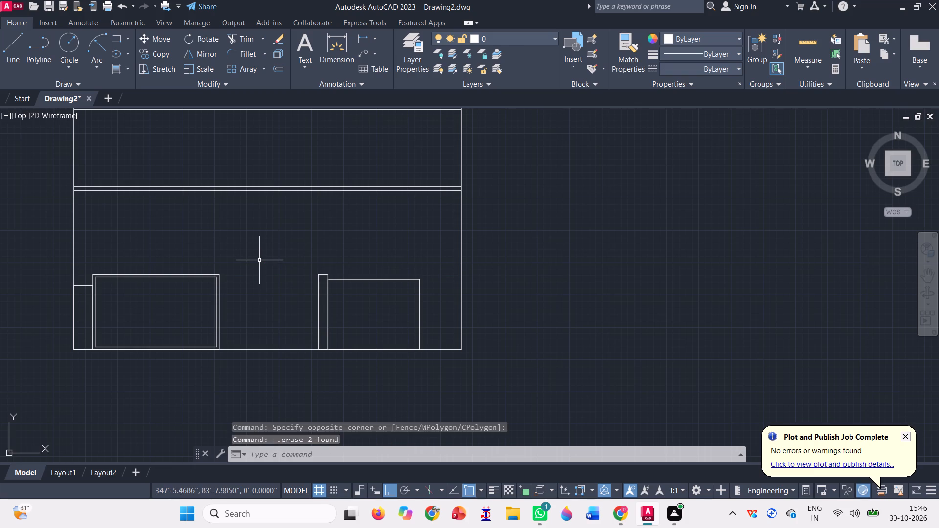
# Offset the inner rectangle of the left wide opening's frame inward by another 0'-3.7660".
pyautogui.scroll(-1, 193, 294)
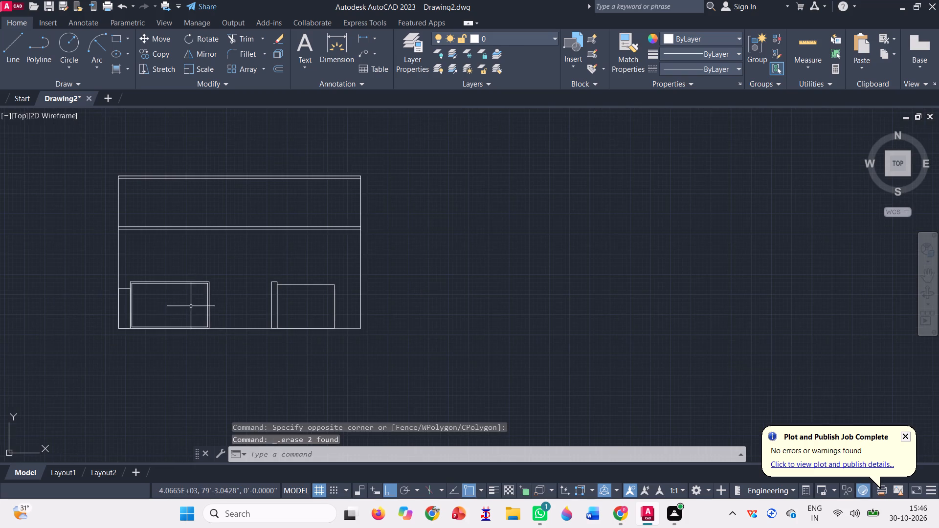
pyautogui.scroll(2, 120, 318)
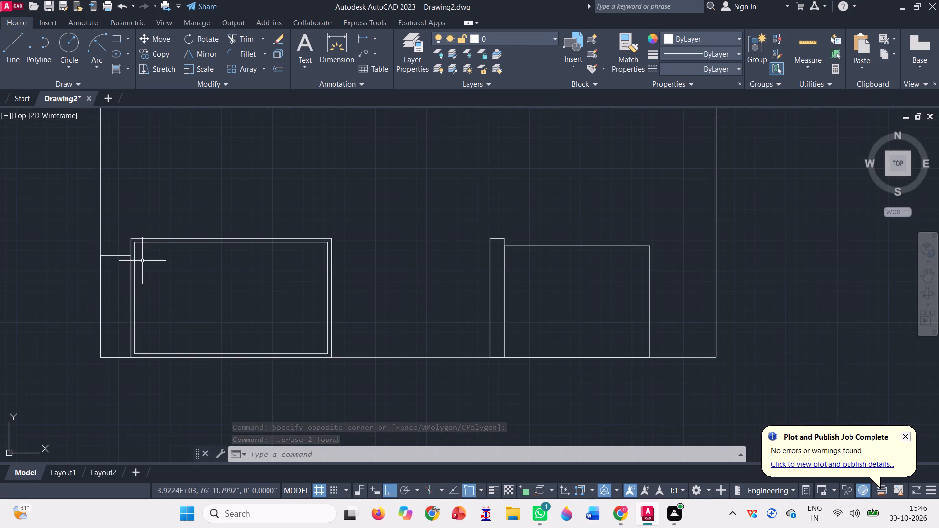
pyautogui.scroll(1, 142, 260)
pyautogui.click(274, 65)
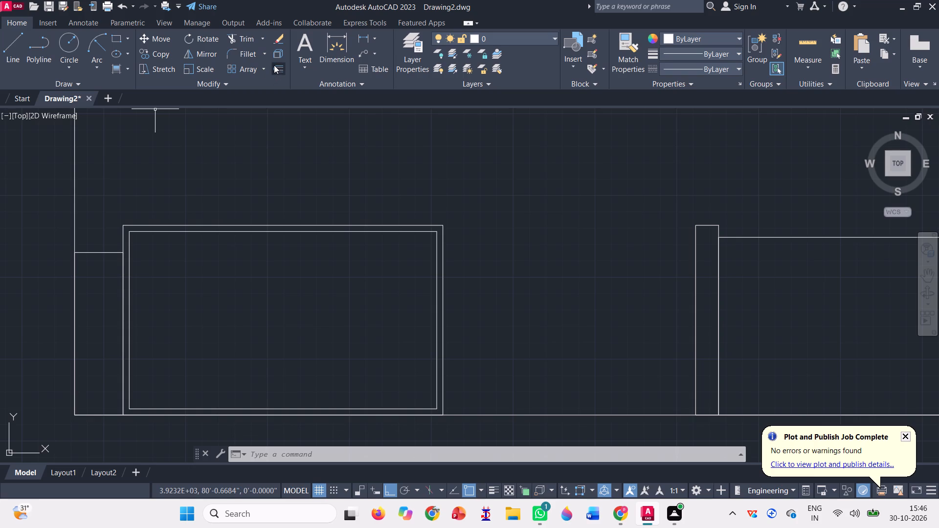
pyautogui.press('space')
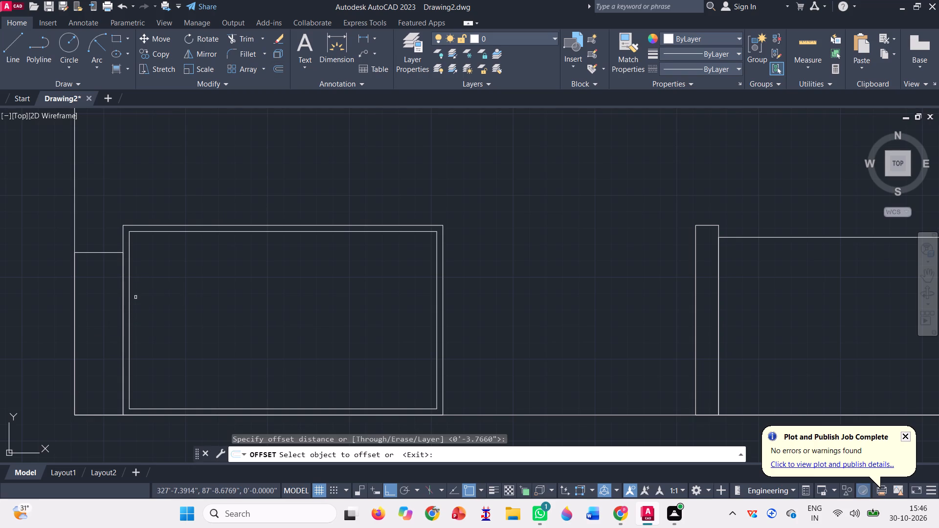
pyautogui.click(128, 297)
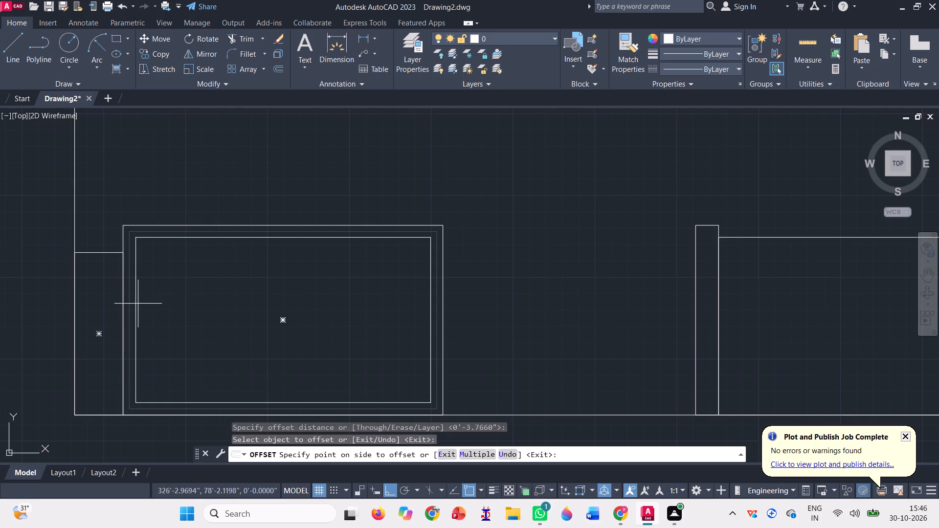
pyautogui.click(138, 304)
pyautogui.scroll(-1, 128, 261)
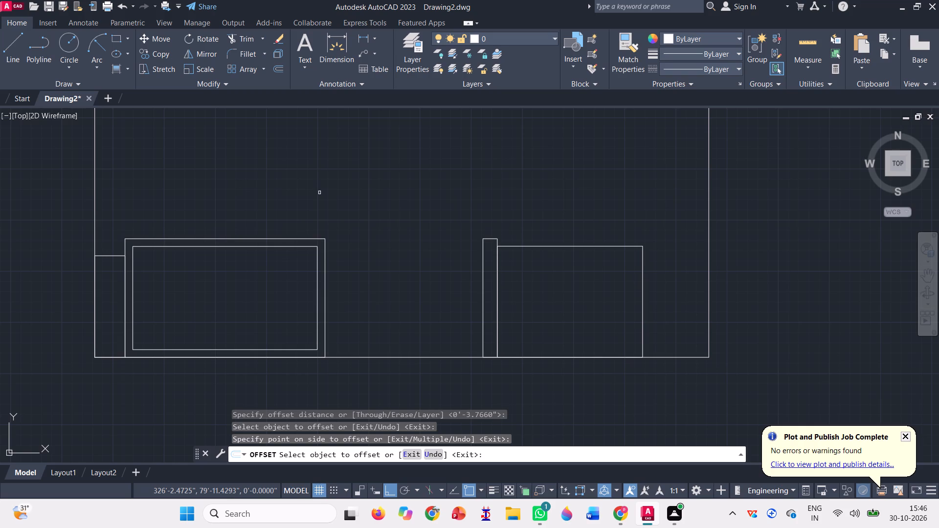
pyautogui.press('Escape')
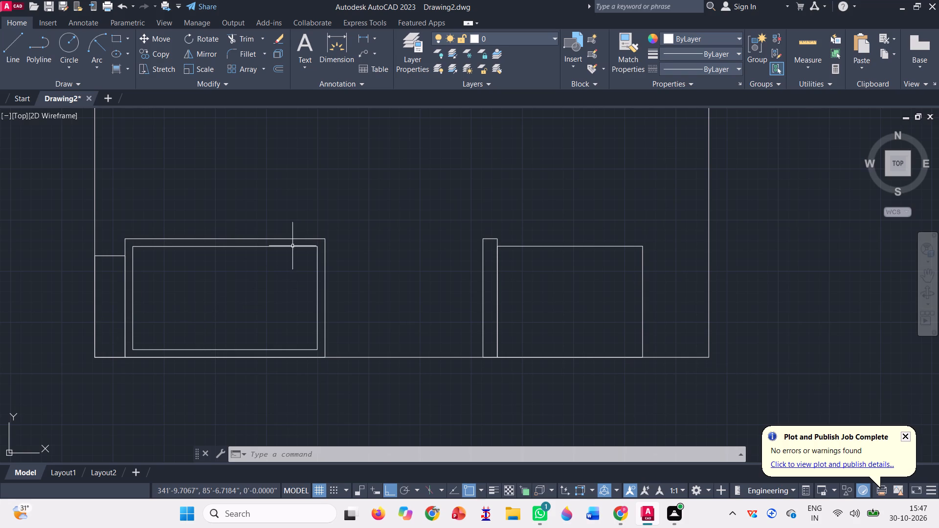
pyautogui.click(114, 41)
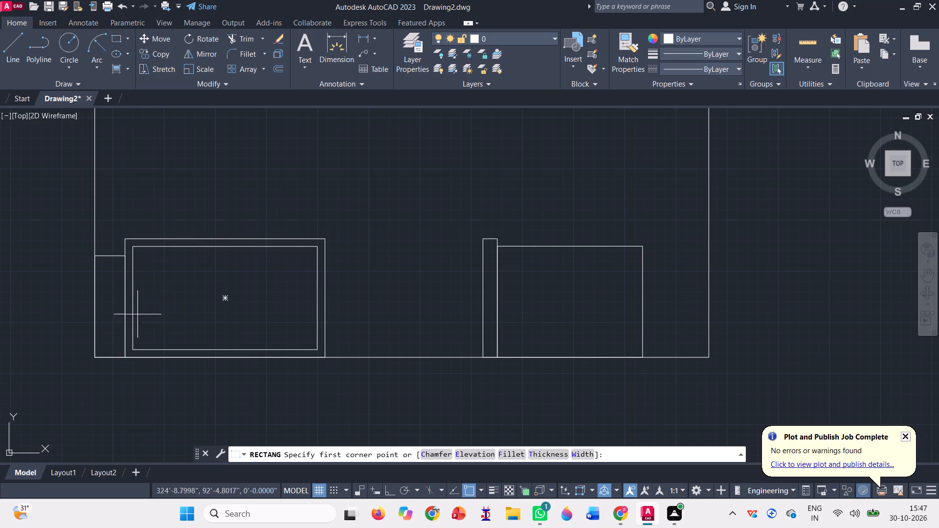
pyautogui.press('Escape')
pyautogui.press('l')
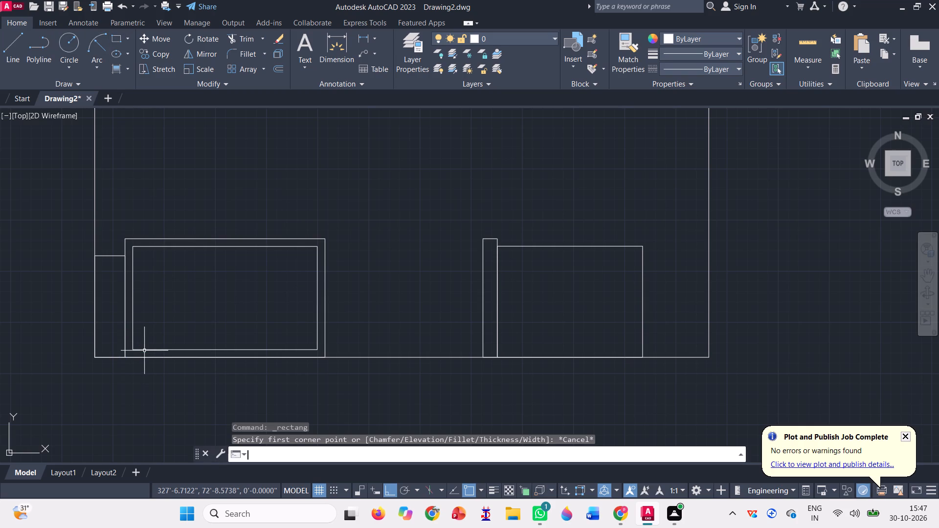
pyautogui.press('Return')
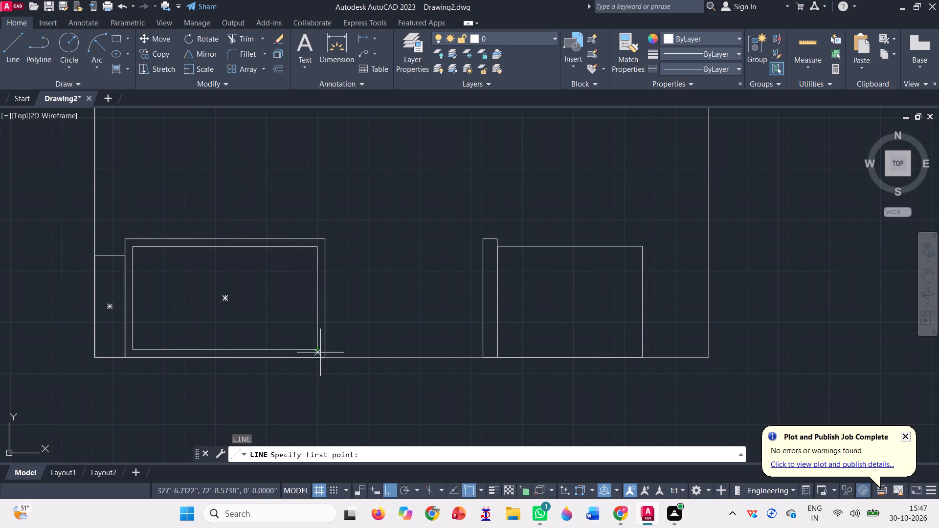
# Trim away the bottom edge of the left wide opening's inner frame.
pyautogui.click(238, 37)
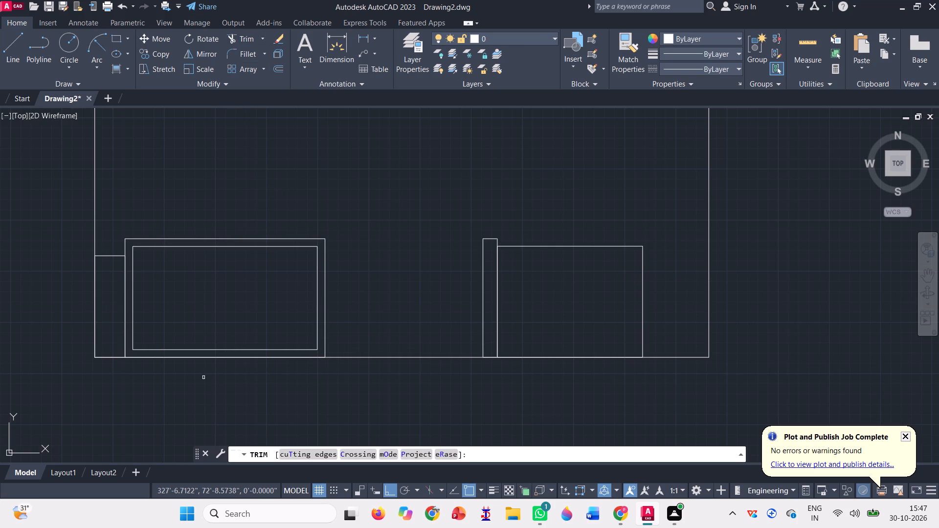
pyautogui.scroll(1, 195, 373)
pyautogui.click(209, 339)
pyautogui.click(203, 309)
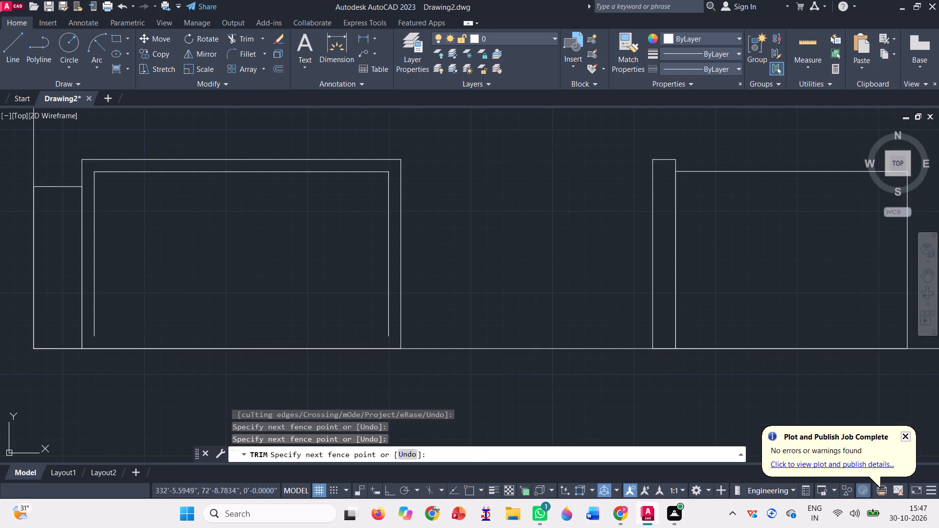
# Extend both vertical legs of the left opening's inner frame down to the base line.
pyautogui.click(262, 38)
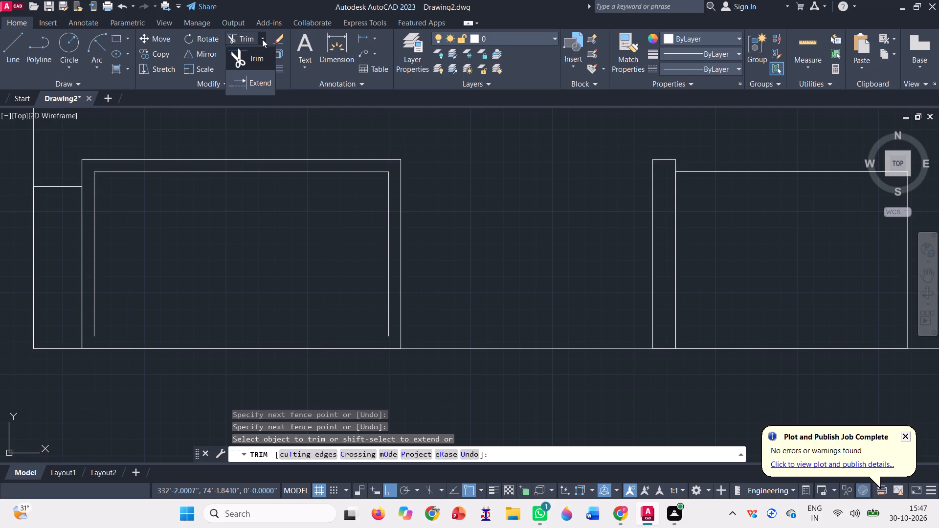
pyautogui.click(268, 81)
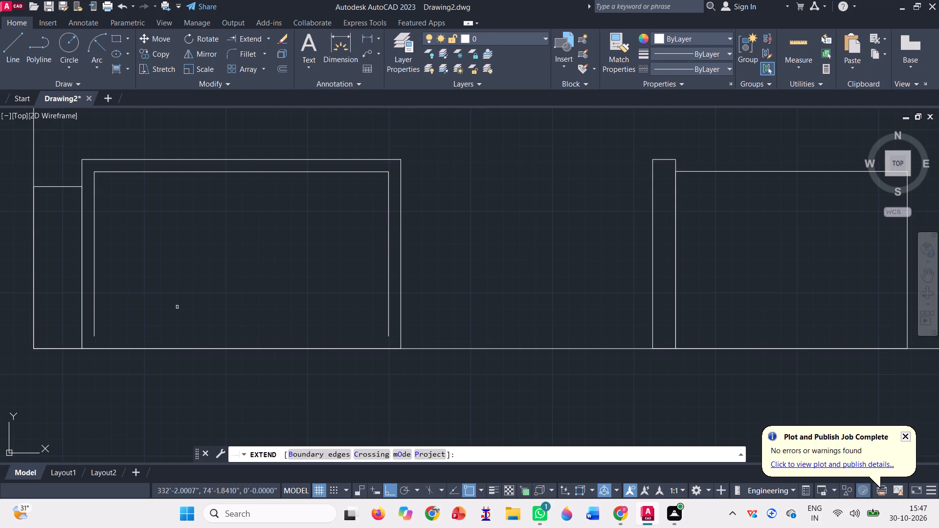
pyautogui.click(87, 330)
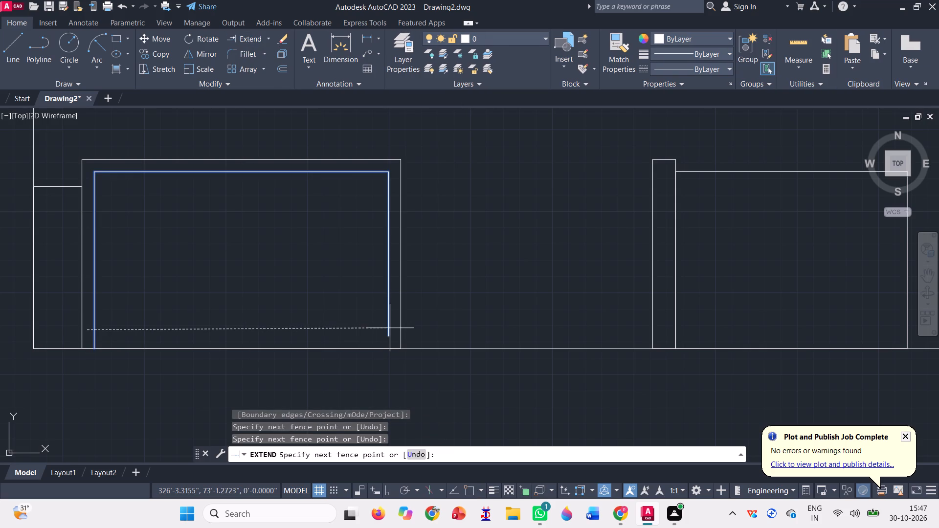
pyautogui.click(398, 331)
pyautogui.scroll(-2, 264, 294)
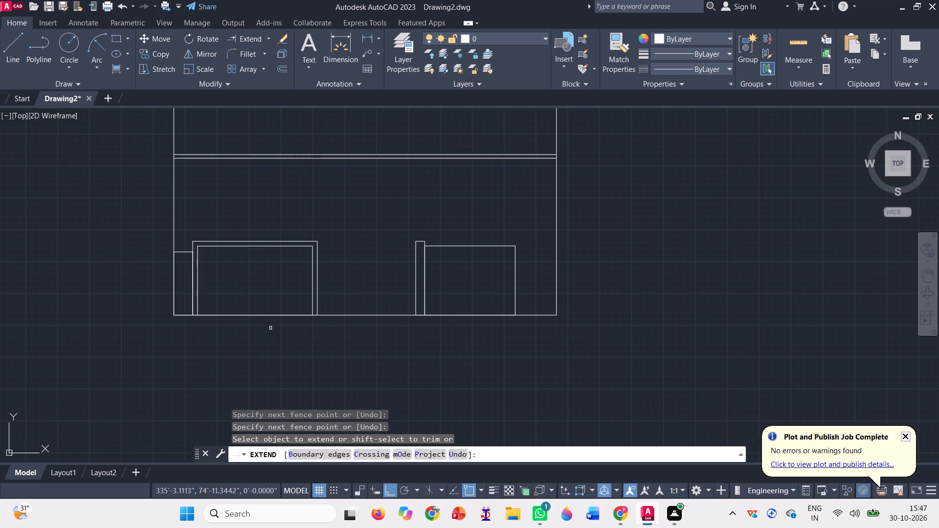
pyautogui.press('Escape')
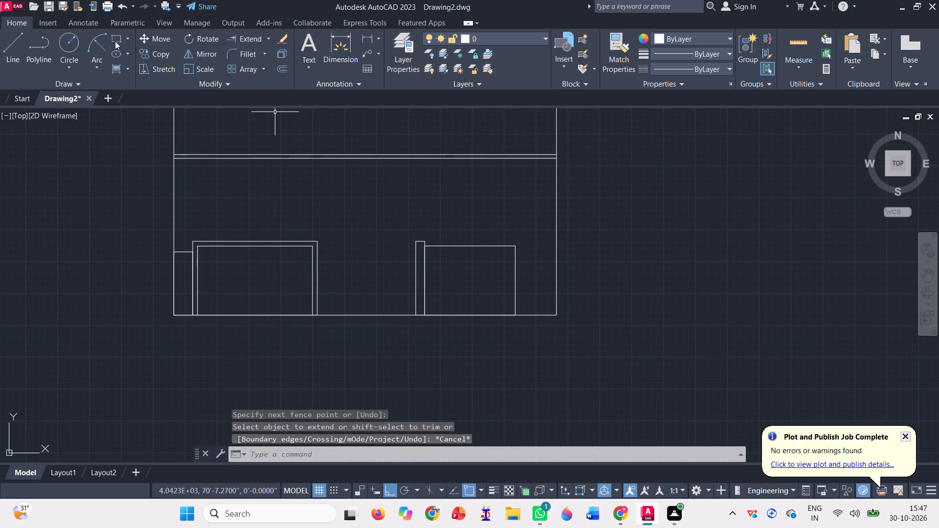
# Draw a center panel rectangle in the left opening, from the inner frame's top edge down to the base line.
pyautogui.click(116, 39)
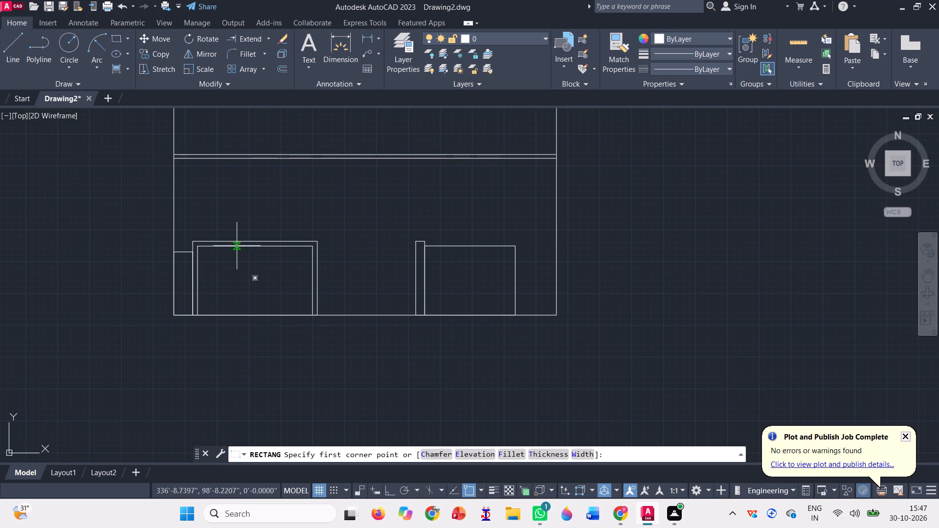
pyautogui.click(237, 245)
pyautogui.scroll(2, 272, 313)
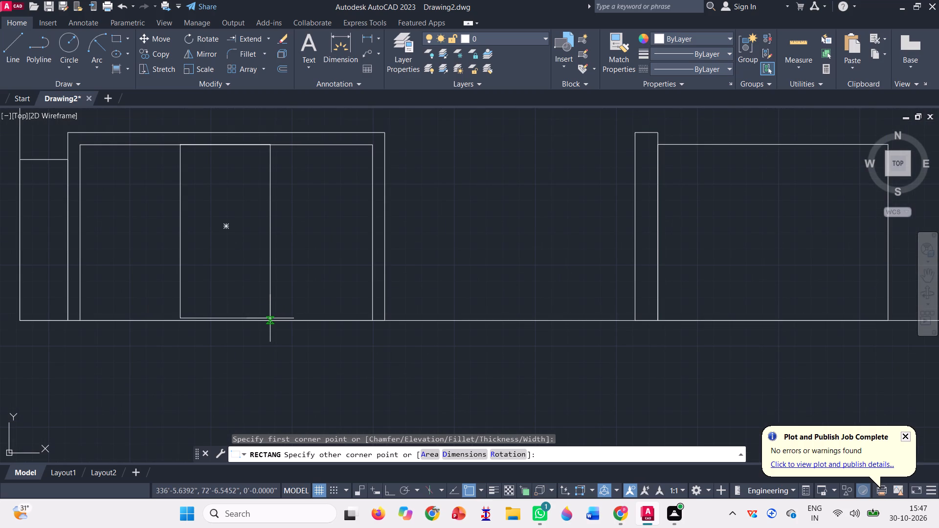
pyautogui.click(270, 318)
# Draw a thin full-height vertical slat rectangle just inside the inner frame's left leg, from its top edge to the base line.
pyautogui.scroll(-1, 272, 335)
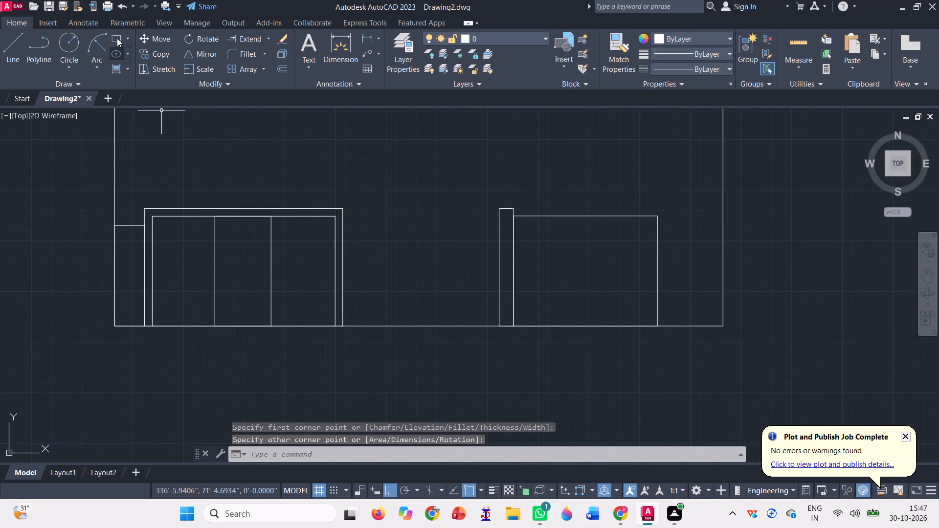
pyautogui.click(115, 33)
pyautogui.scroll(3, 160, 235)
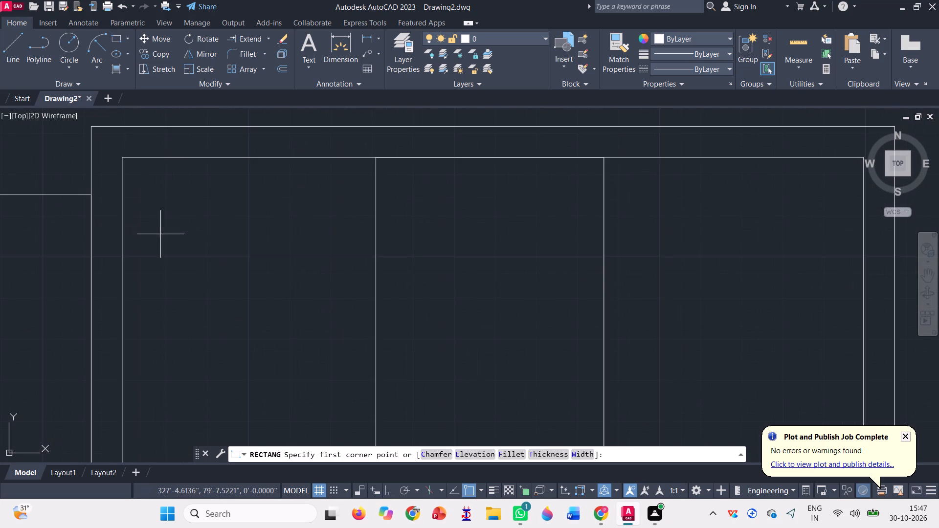
pyautogui.click(142, 157)
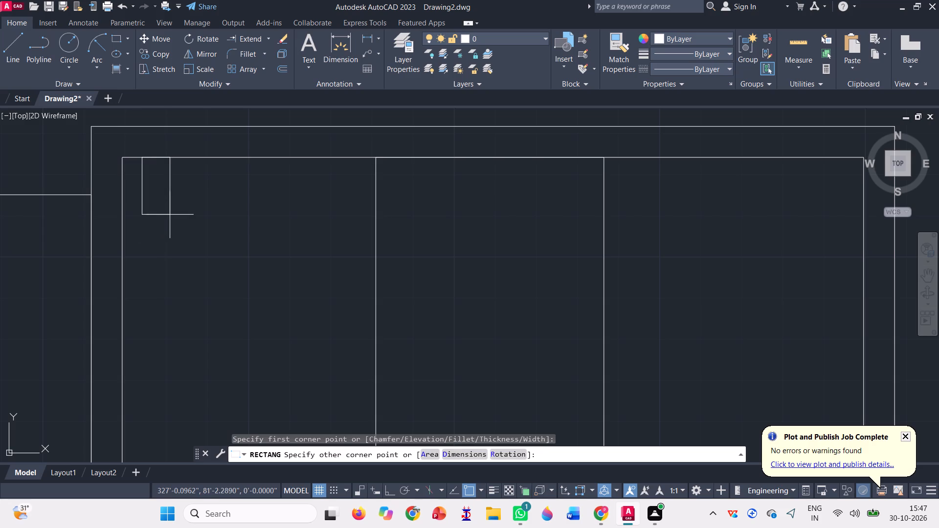
pyautogui.scroll(-1, 170, 212)
pyautogui.scroll(-1, 164, 265)
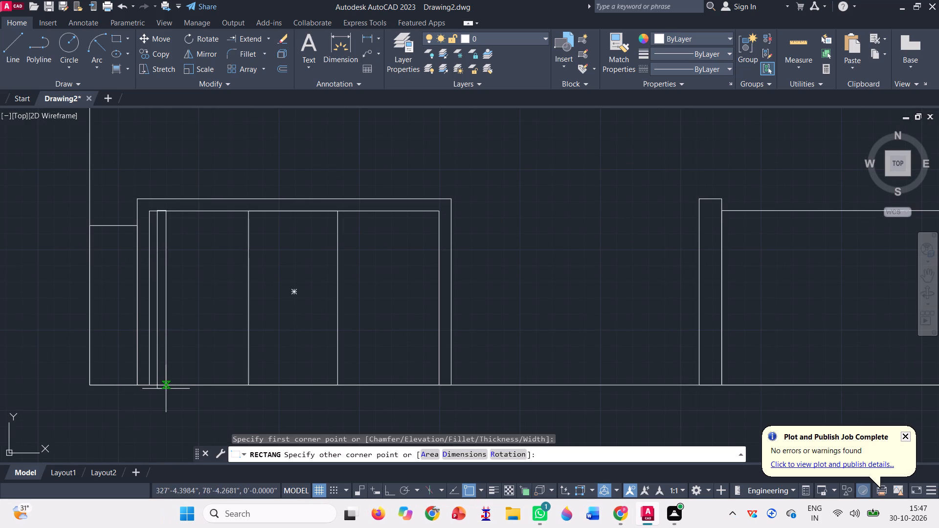
pyautogui.click(165, 384)
# Copy the thin slat five times at even spacing up to the center panel, using the inner frame's top-left corner as base point.
pyautogui.click(180, 313)
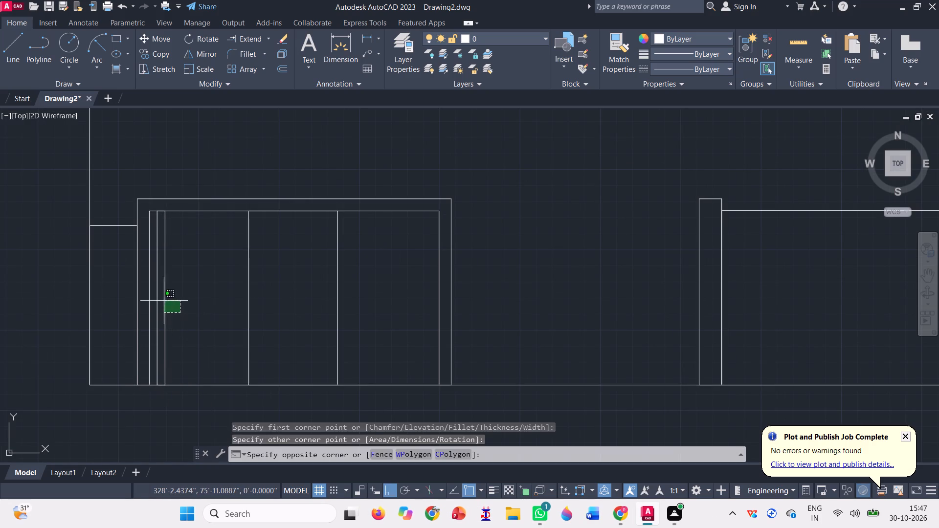
pyautogui.click(156, 293)
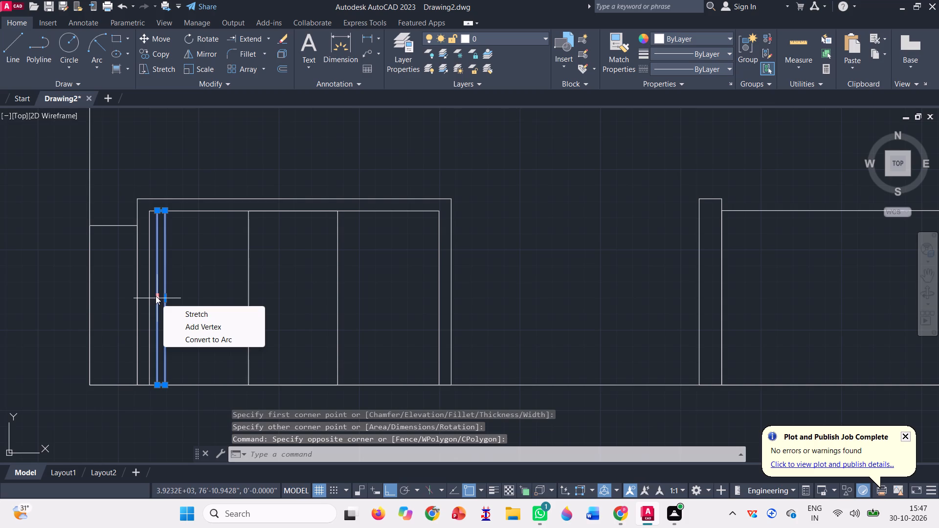
pyautogui.write('co')
pyautogui.press('space')
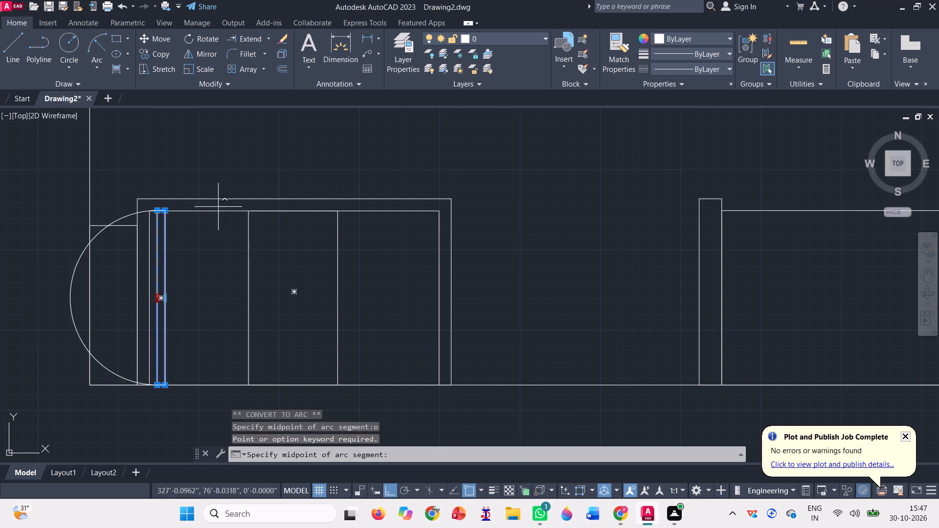
pyautogui.press('Escape')
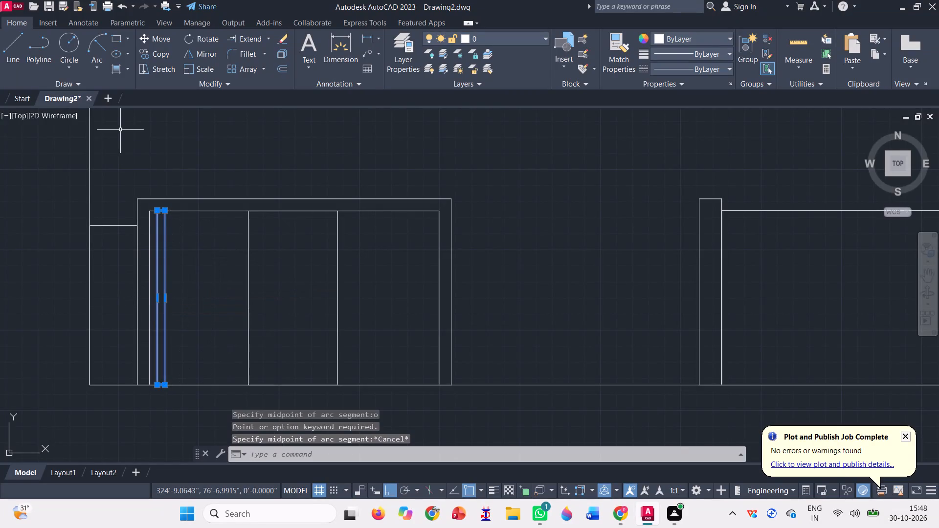
pyautogui.scroll(1, 158, 225)
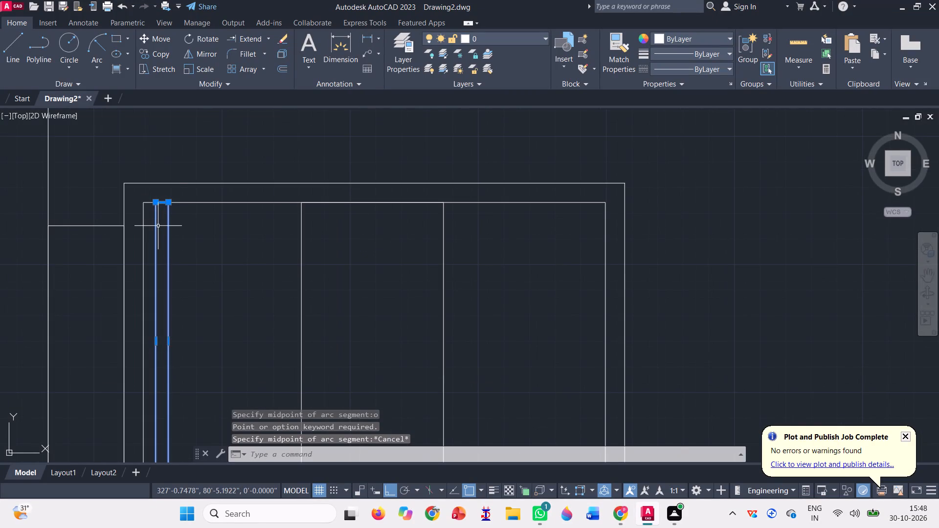
pyautogui.write('co')
pyautogui.press('space')
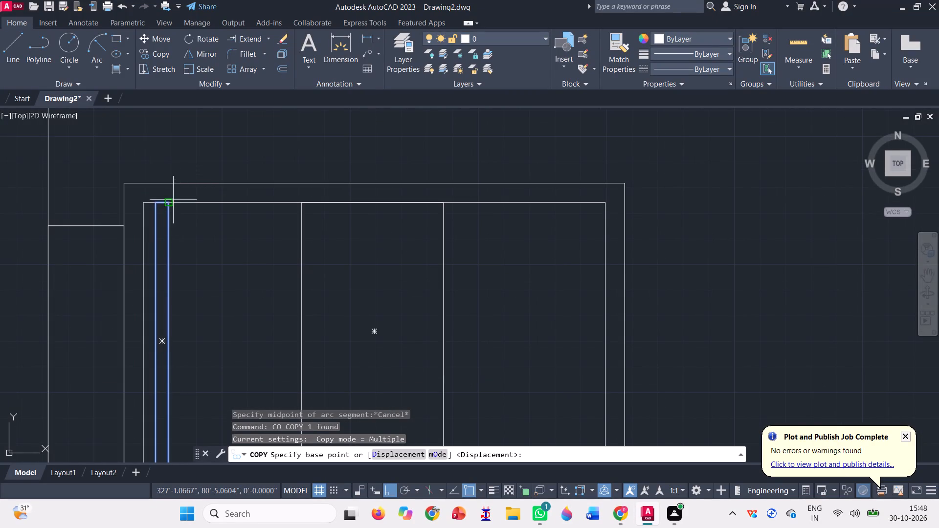
pyautogui.click(145, 202)
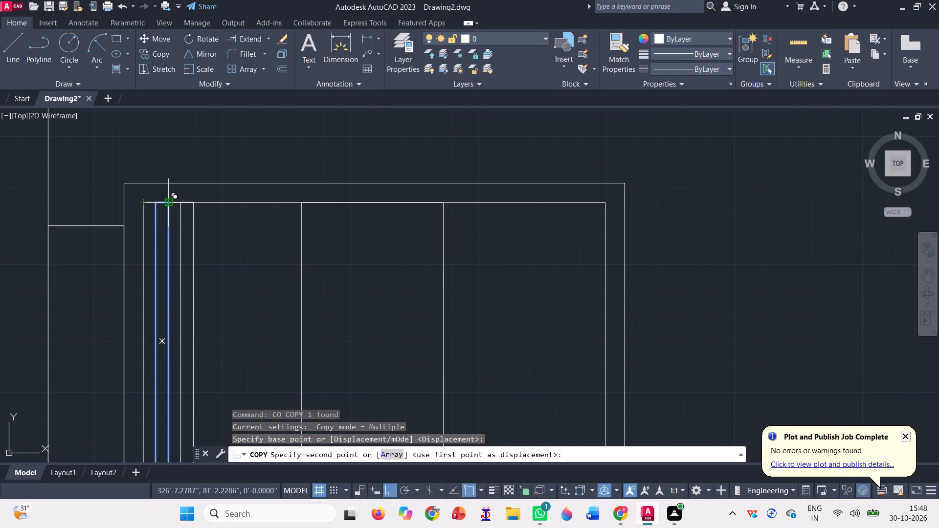
pyautogui.click(169, 204)
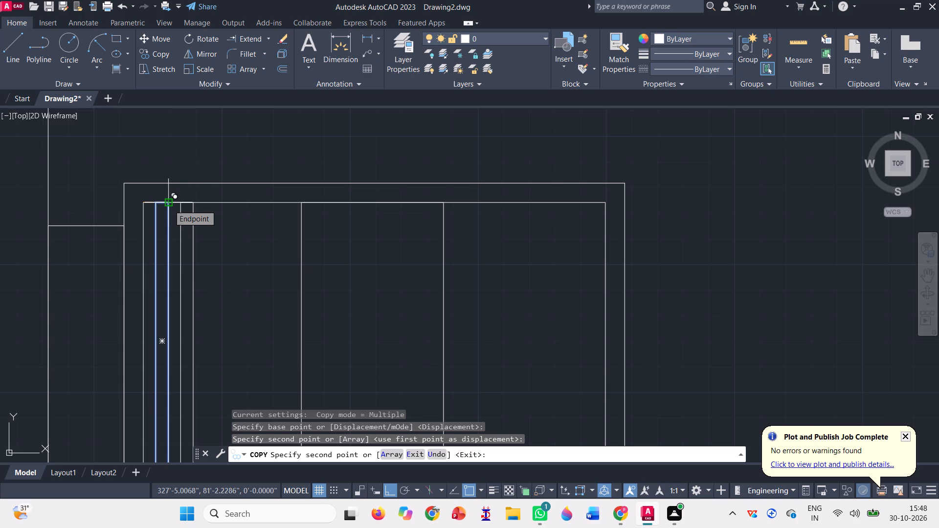
pyautogui.click(194, 200)
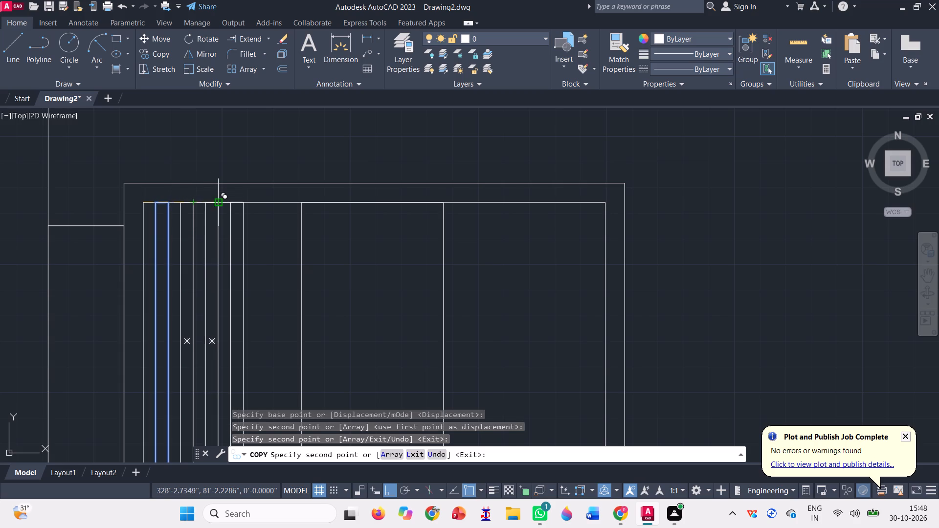
pyautogui.click(217, 201)
pyautogui.click(246, 204)
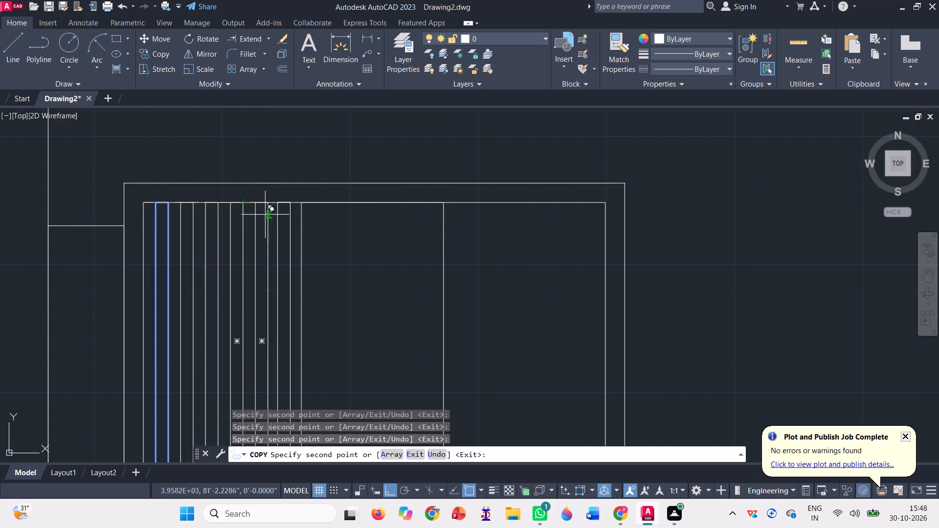
pyautogui.click(270, 199)
pyautogui.scroll(-1, 242, 228)
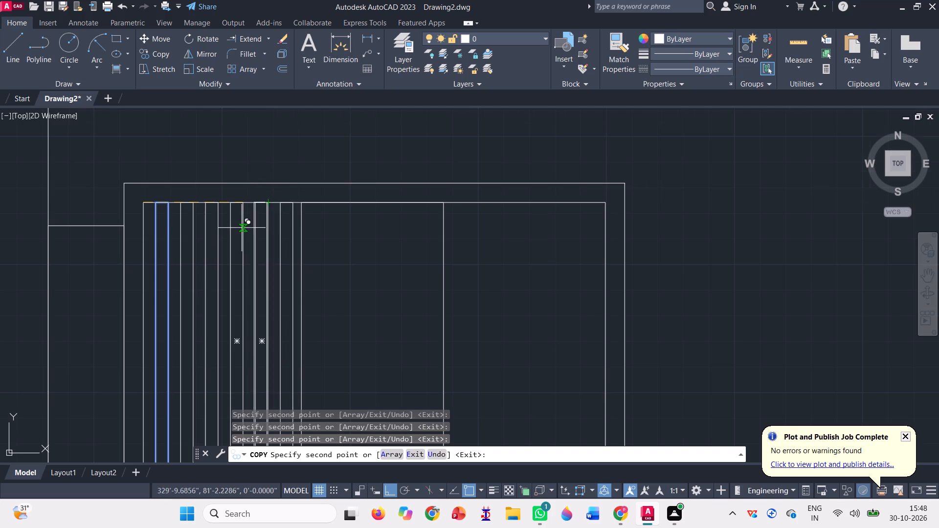
pyautogui.scroll(-1, 293, 190)
pyautogui.press('Escape')
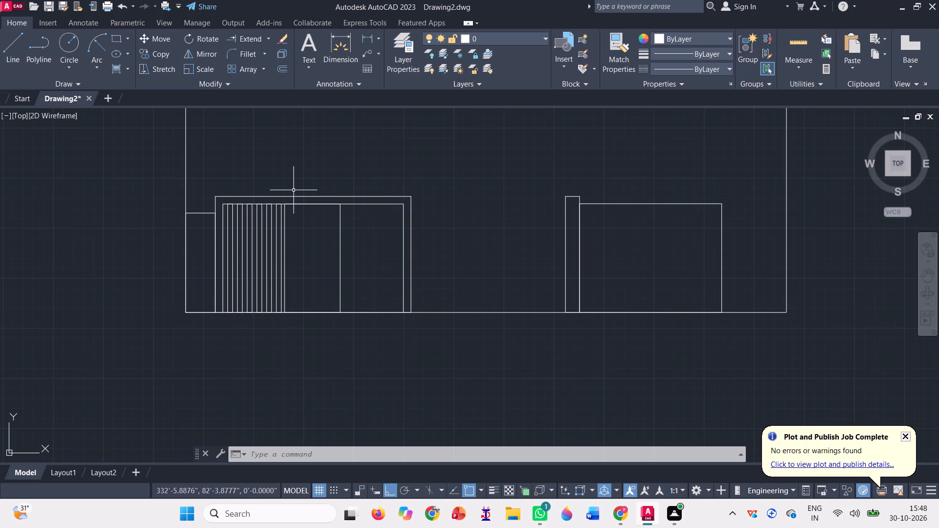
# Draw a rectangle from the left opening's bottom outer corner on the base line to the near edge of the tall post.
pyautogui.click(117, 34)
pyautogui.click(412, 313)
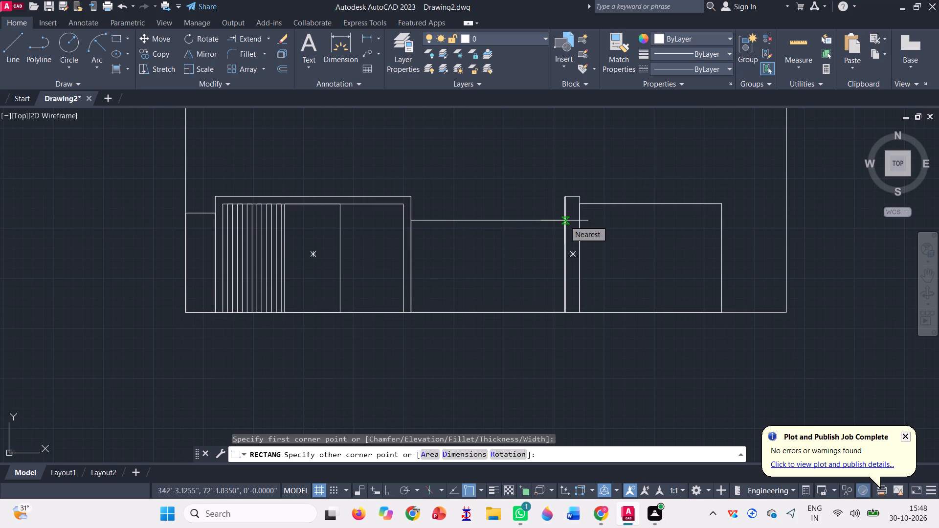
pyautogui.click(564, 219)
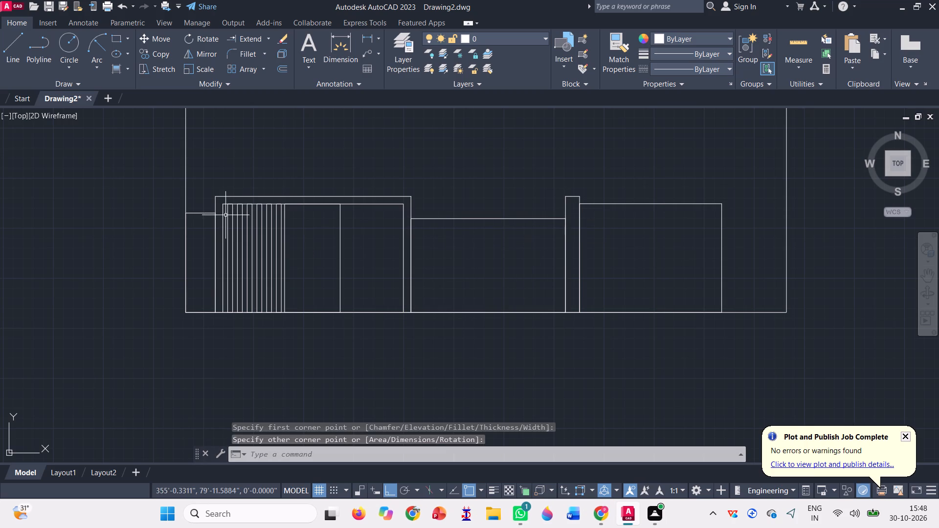
# Draw a horizontal construction line through the top outer corner of the low block at the building's left edge.
pyautogui.write('xl')
pyautogui.press('Return')
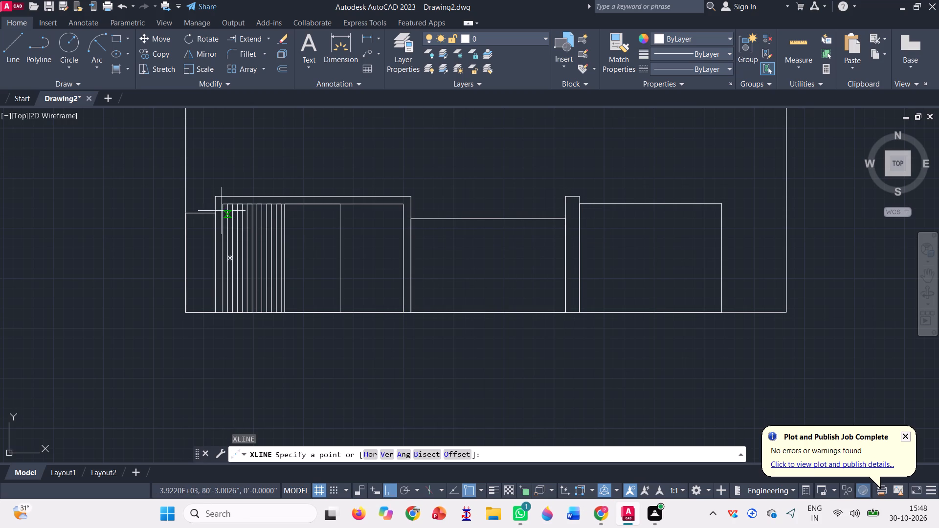
pyautogui.click(186, 214)
pyautogui.click(156, 215)
pyautogui.press('space')
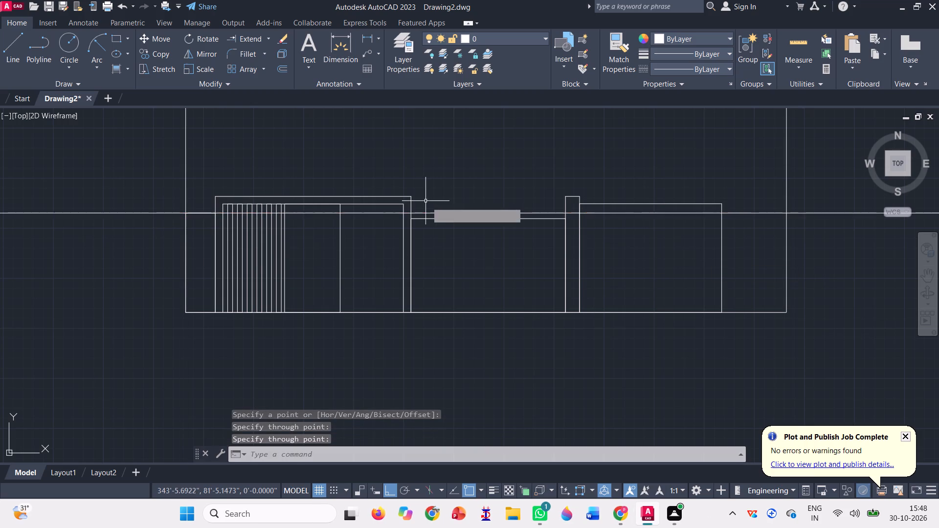
# Draw a rectangle in the right opening, from the construction line at its far edge down to the tall post's foot.
pyautogui.click(116, 40)
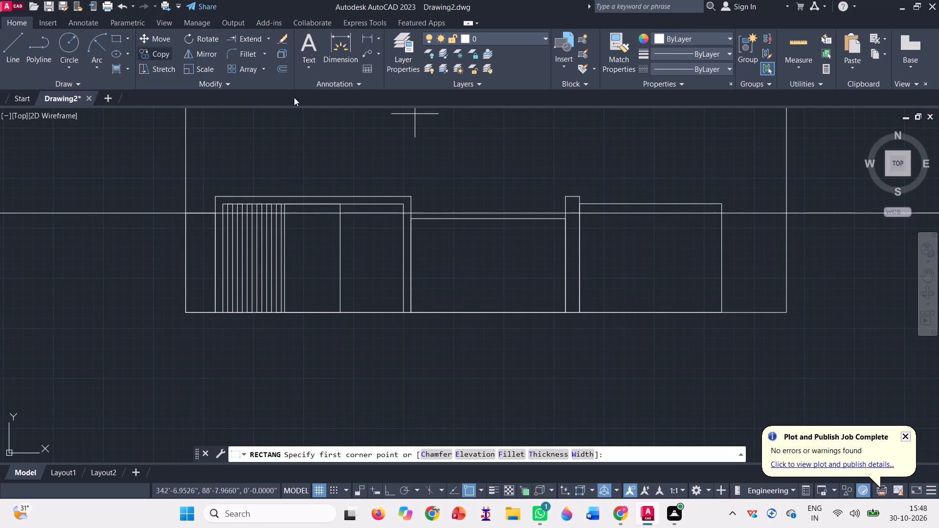
pyautogui.scroll(2, 732, 201)
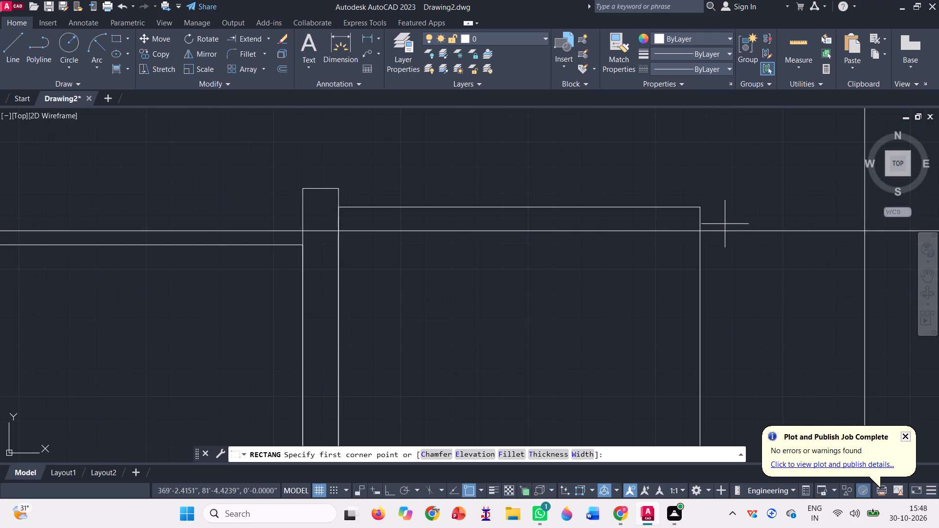
pyautogui.click(701, 231)
pyautogui.scroll(-3, 569, 173)
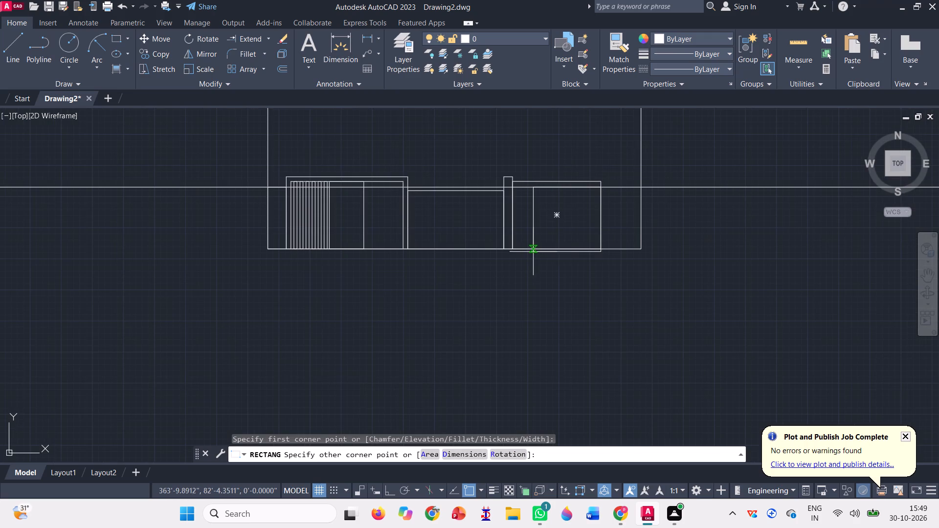
pyautogui.scroll(2, 514, 239)
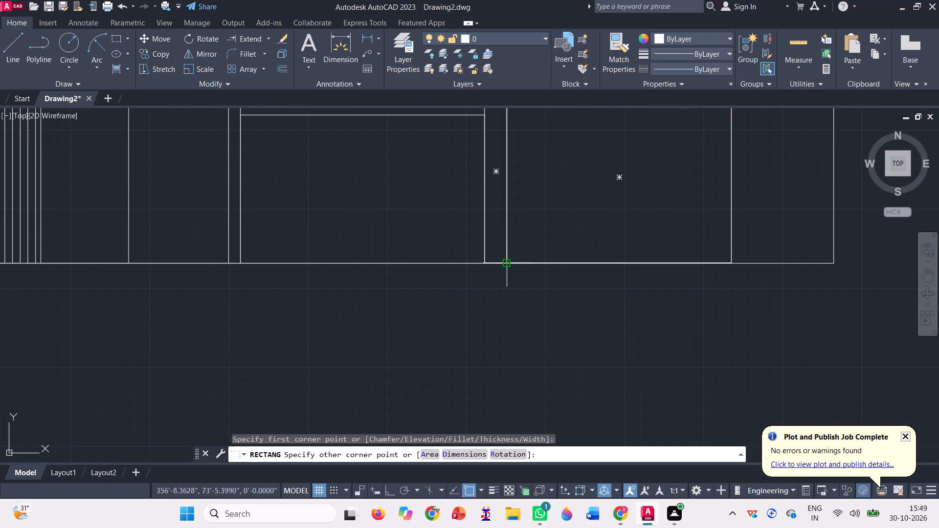
pyautogui.click(506, 262)
pyautogui.scroll(-2, 441, 297)
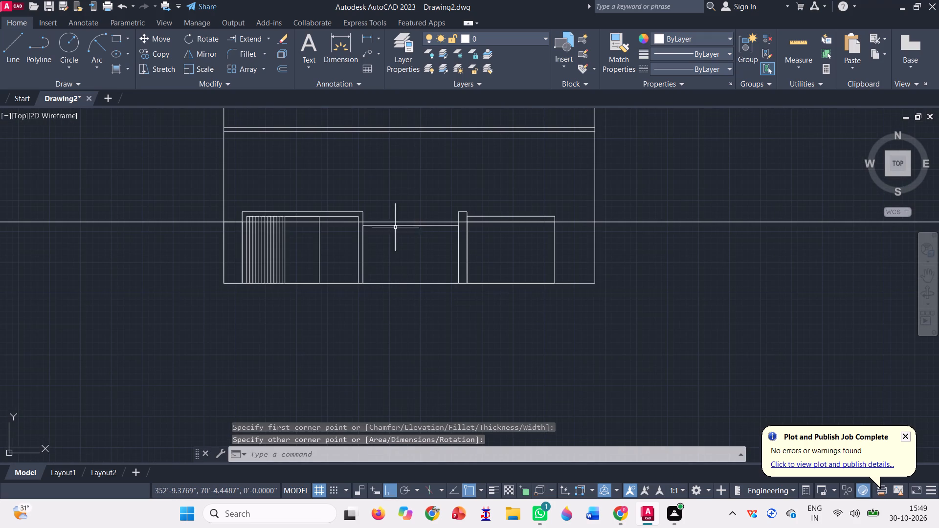
# Erase the horizontal construction line.
pyautogui.click(166, 233)
pyautogui.click(154, 210)
pyautogui.press('Delete')
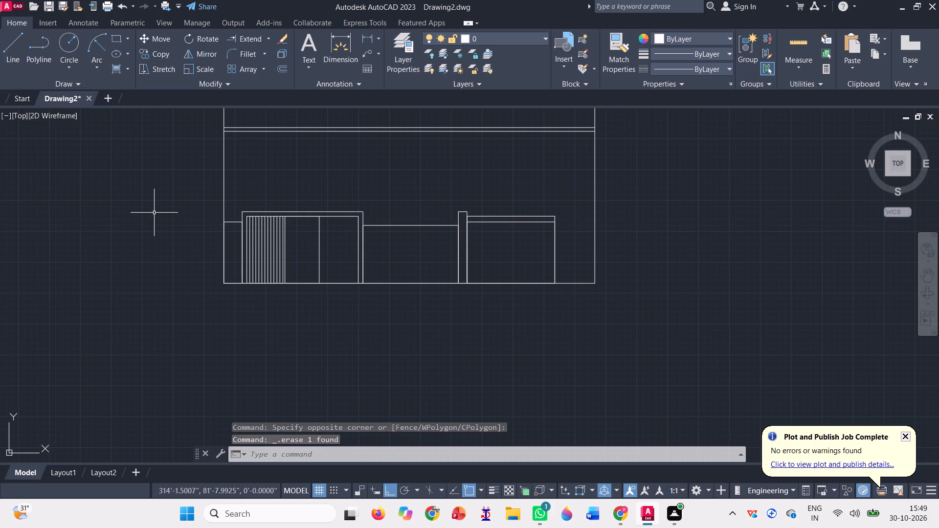
# Erase the original taller rectangle of the right opening.
pyautogui.scroll(2, 534, 200)
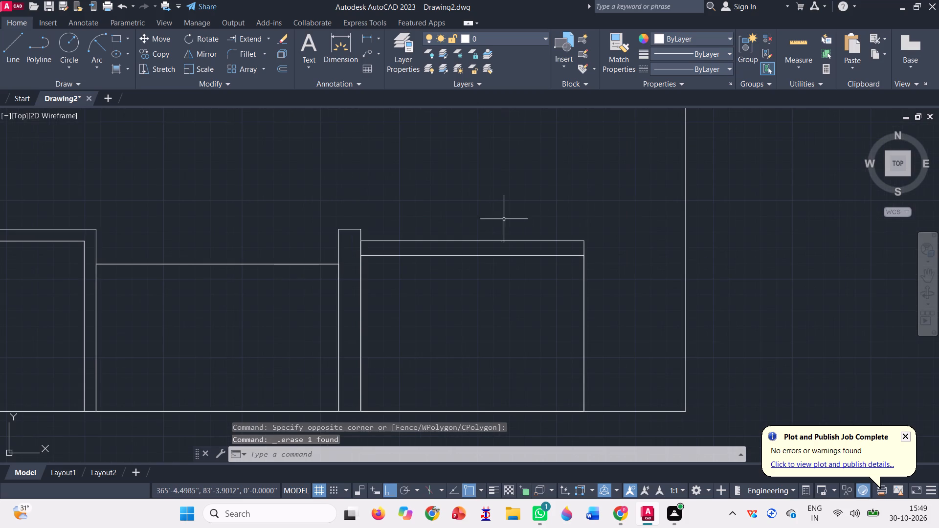
pyautogui.click(489, 240)
pyautogui.scroll(-1, 457, 211)
pyautogui.press('Delete')
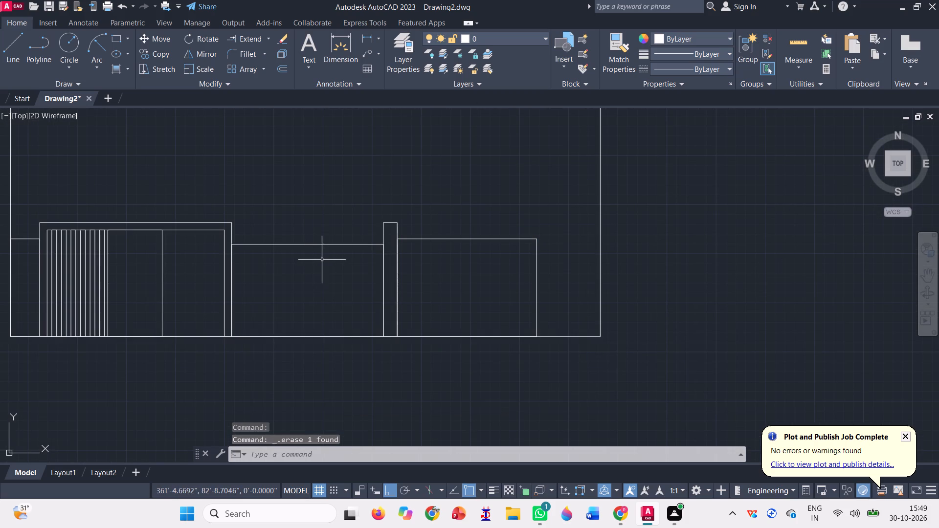
# Replace the rectangle between the left opening and the tall post with a slightly lower one standing on the base line.
pyautogui.scroll(-1, 375, 246)
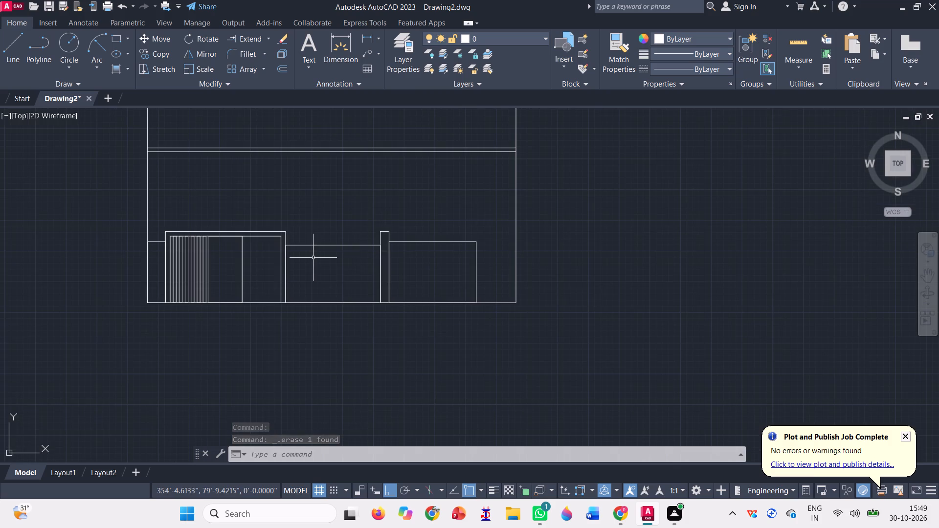
pyautogui.scroll(1, 313, 257)
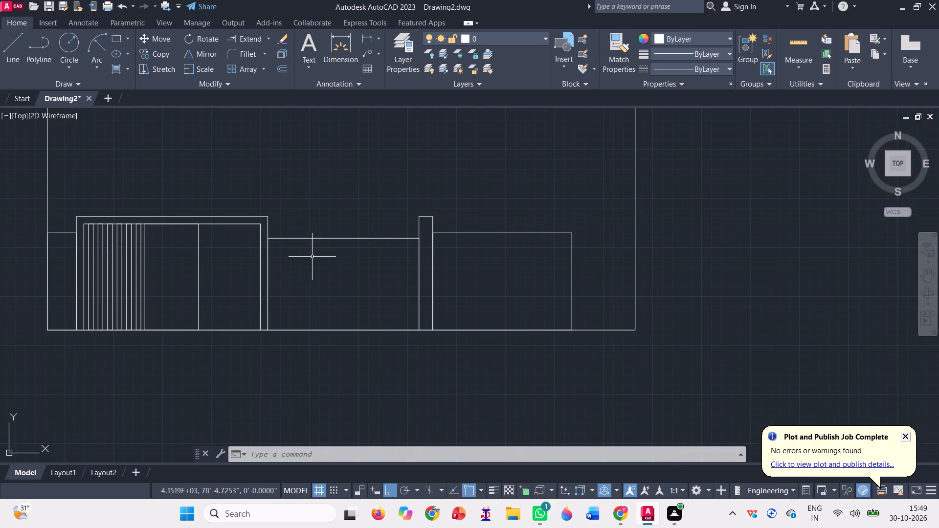
pyautogui.click(311, 255)
pyautogui.click(308, 267)
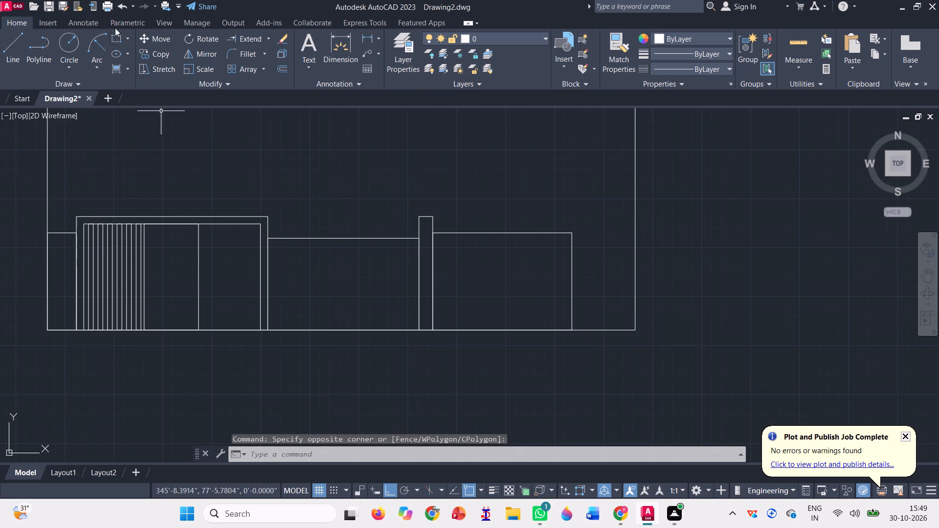
pyautogui.click(115, 33)
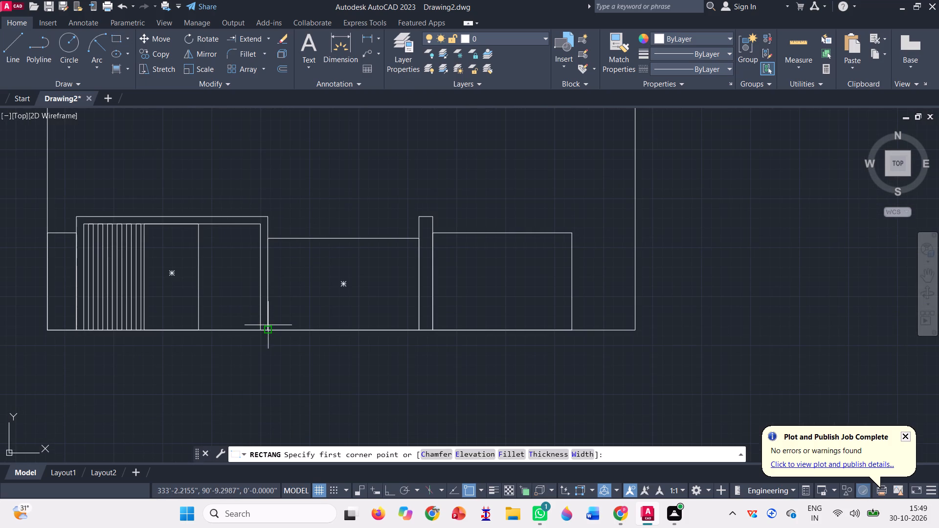
pyautogui.click(268, 329)
pyautogui.scroll(2, 425, 243)
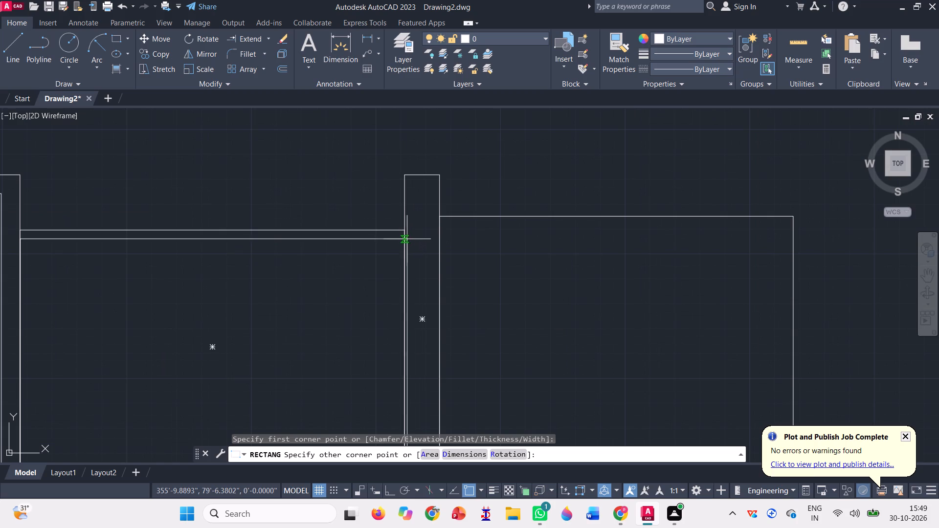
pyautogui.click(403, 240)
pyautogui.click(349, 234)
pyautogui.click(333, 213)
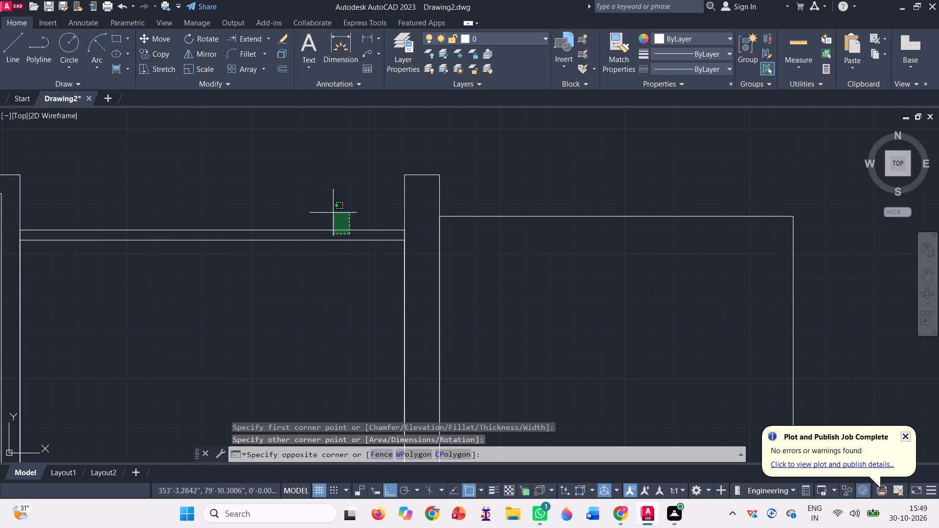
pyautogui.scroll(-1, 337, 217)
pyautogui.press('Delete')
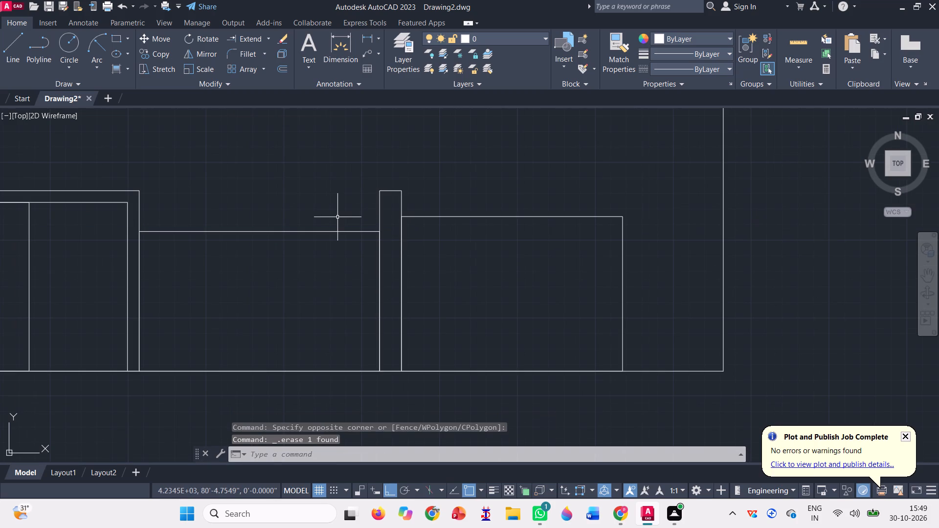
# Draw a thin horizontal slat rectangle just below the inner frame's top edge, between the center panel and the frame's right leg.
pyautogui.scroll(-1, 366, 242)
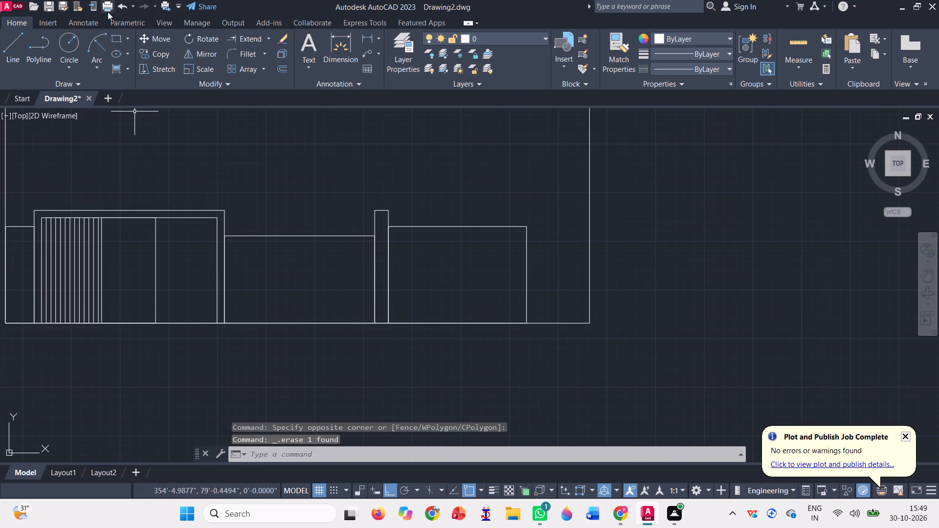
pyautogui.click(114, 35)
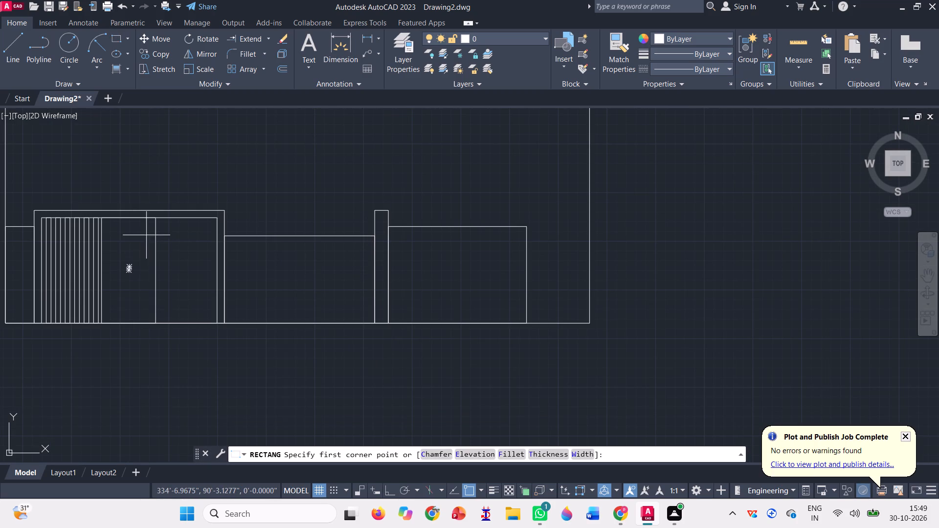
pyautogui.scroll(3, 145, 223)
pyautogui.click(184, 209)
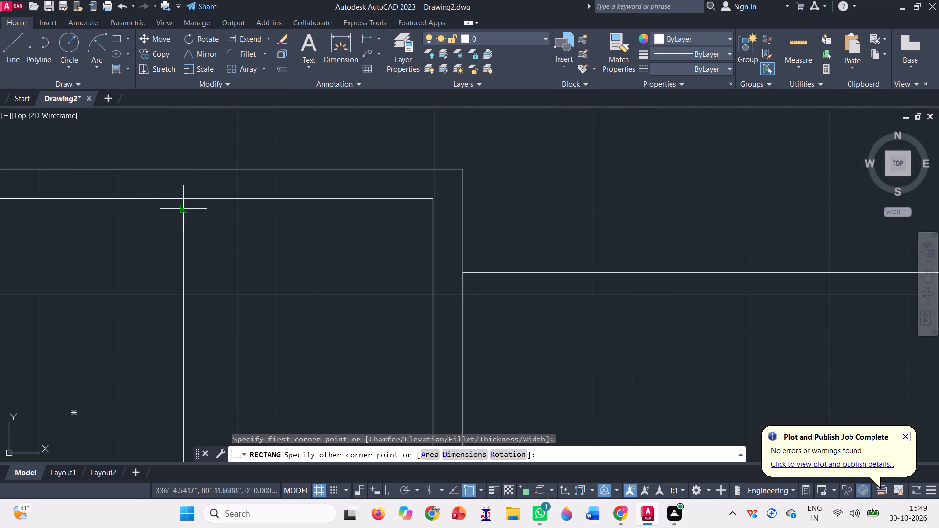
pyautogui.scroll(1, 415, 217)
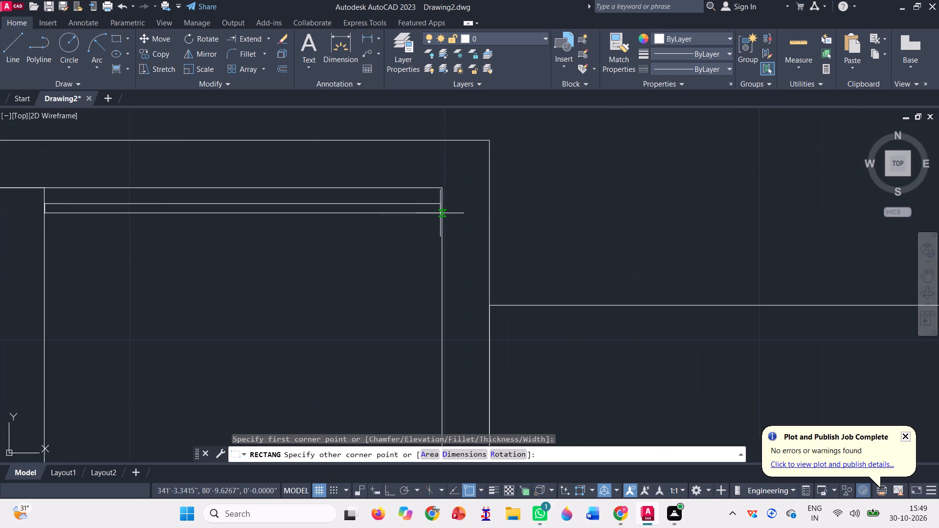
pyautogui.click(444, 218)
pyautogui.scroll(-1, 295, 215)
# Copy the horizontal slat three times downward at even spacing, using the center panel's top-right corner as base point.
pyautogui.click(281, 230)
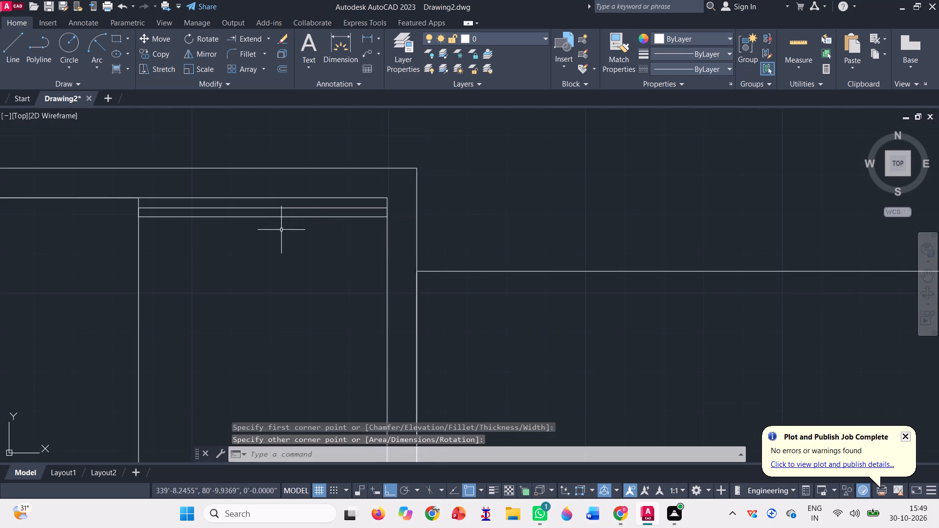
pyautogui.click(266, 209)
pyautogui.write('co')
pyautogui.press('space')
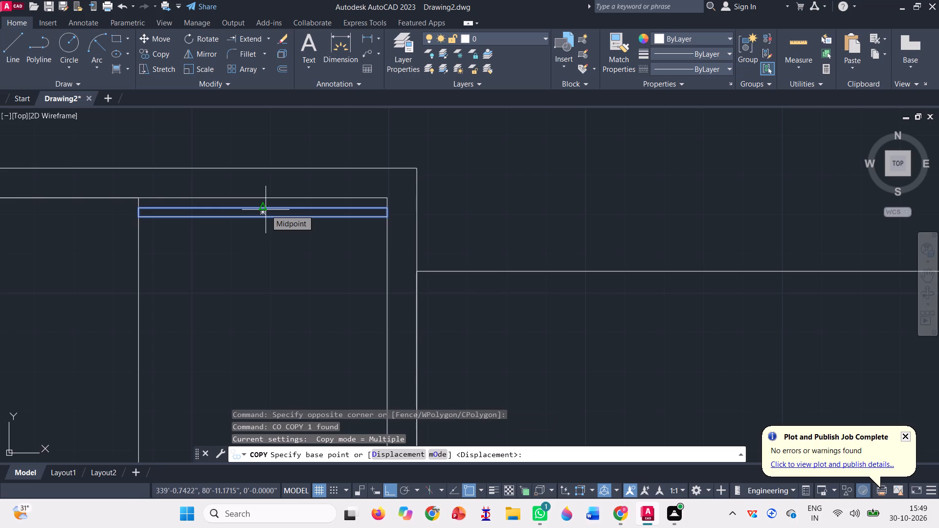
pyautogui.click(138, 195)
pyautogui.scroll(2, 142, 222)
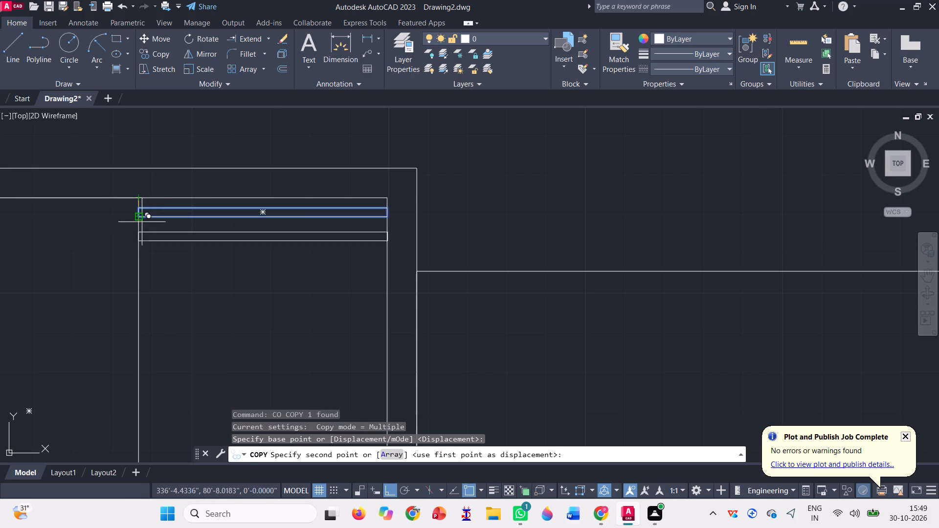
pyautogui.click(128, 206)
pyautogui.click(132, 258)
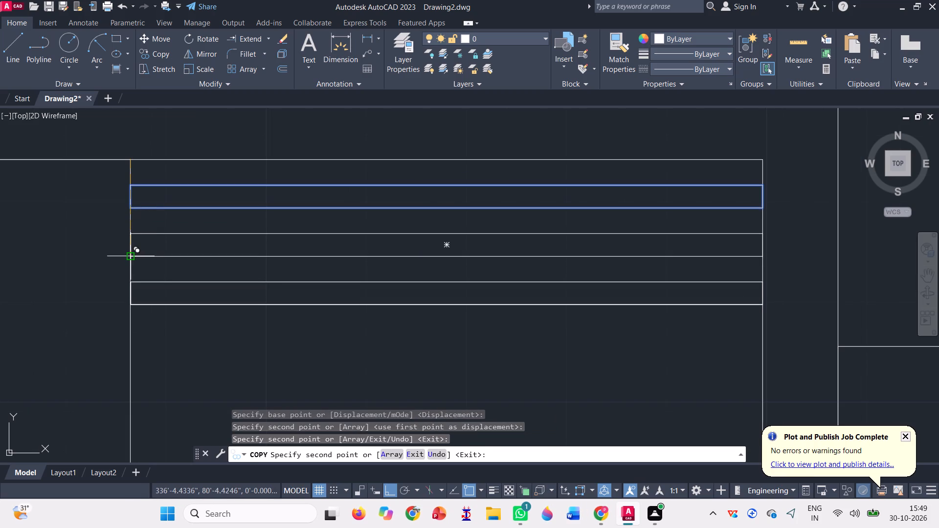
pyautogui.scroll(-3, 123, 176)
pyautogui.scroll(2, 127, 228)
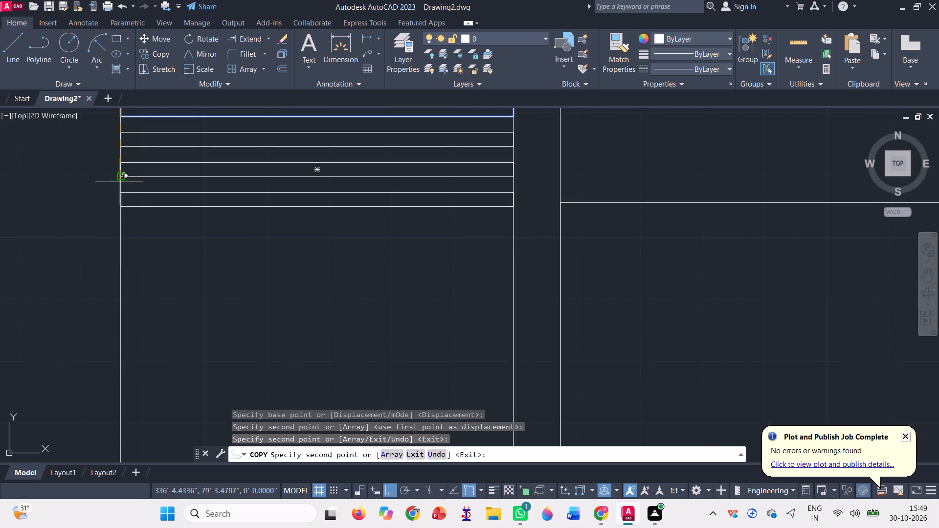
pyautogui.click(121, 175)
pyautogui.scroll(-2, 127, 182)
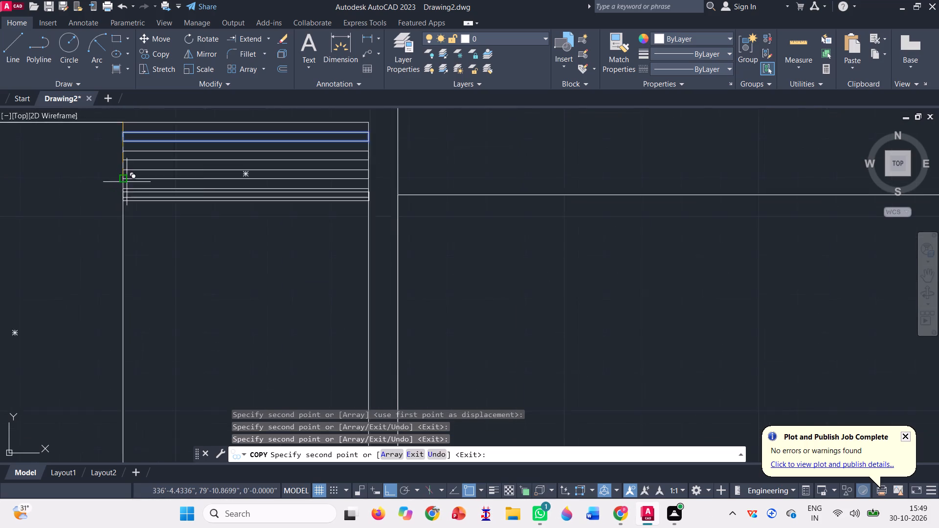
# Place one more slat copy just below the base line, at the center panel's bottom-right corner, and end the copying.
pyautogui.scroll(-2, 146, 169)
pyautogui.scroll(4, 143, 254)
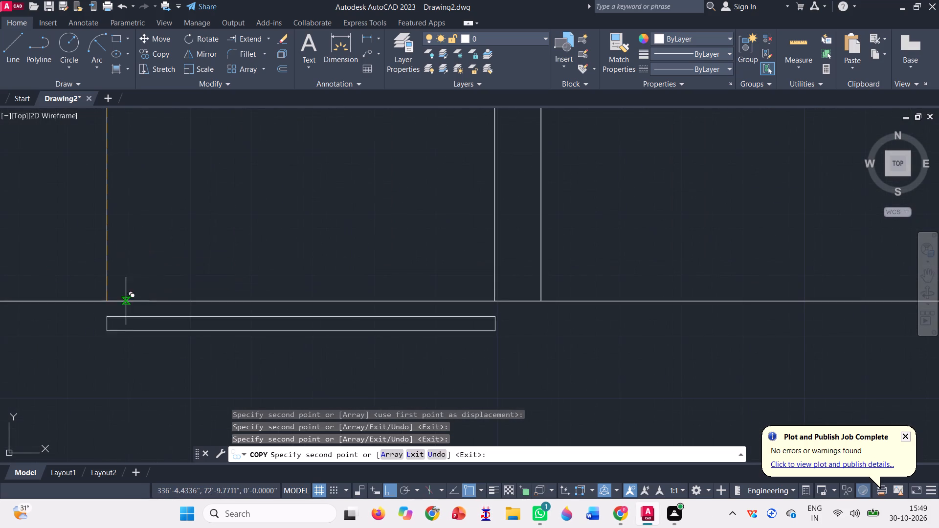
pyautogui.click(107, 298)
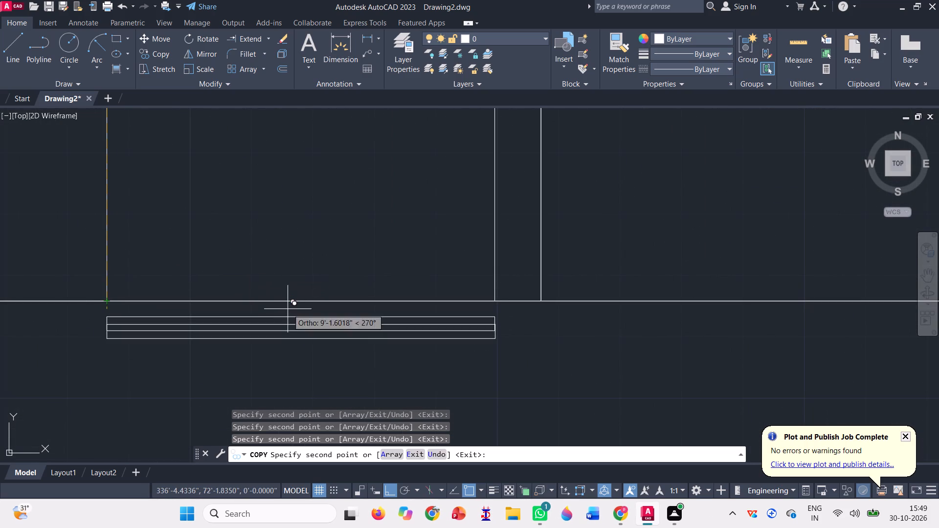
pyautogui.press('Escape')
# Mirror the slat below the base line across the base line, keeping the source slat.
pyautogui.scroll(-1, 289, 306)
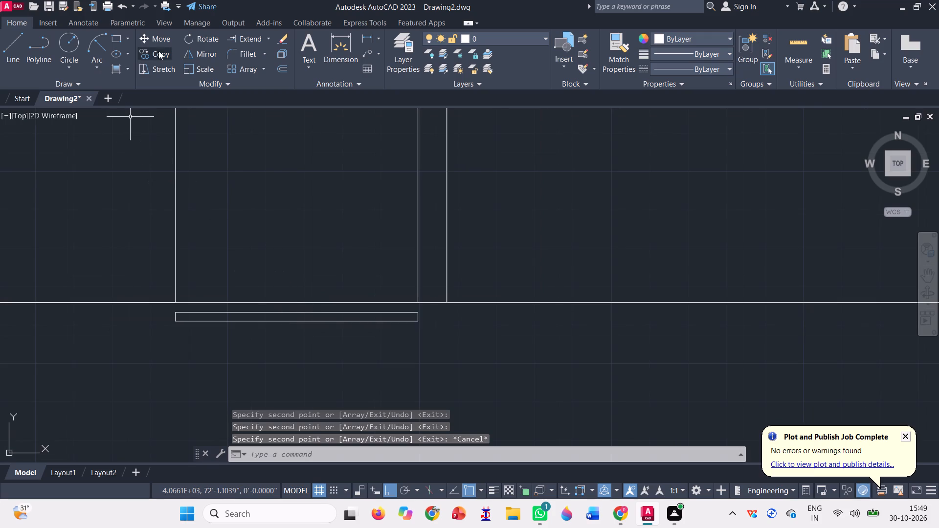
pyautogui.click(194, 55)
pyautogui.click(224, 330)
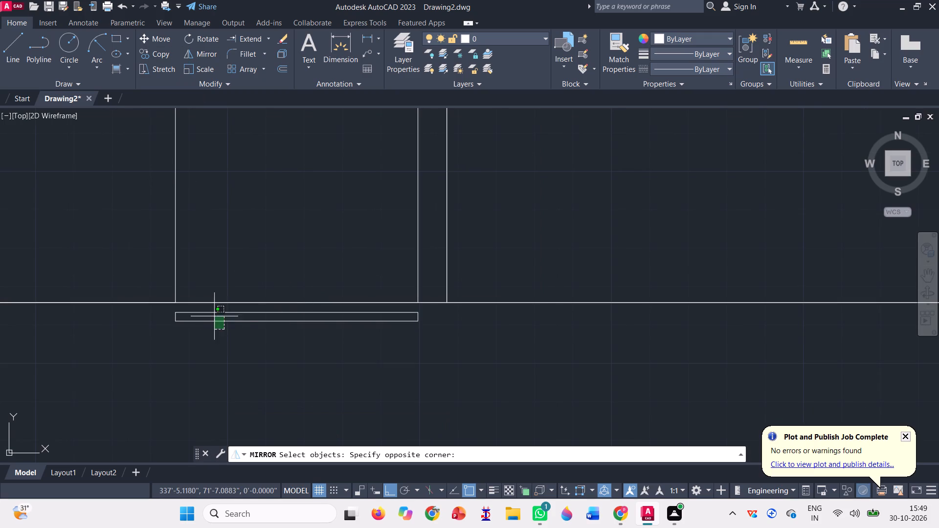
pyautogui.click(210, 313)
pyautogui.press('space')
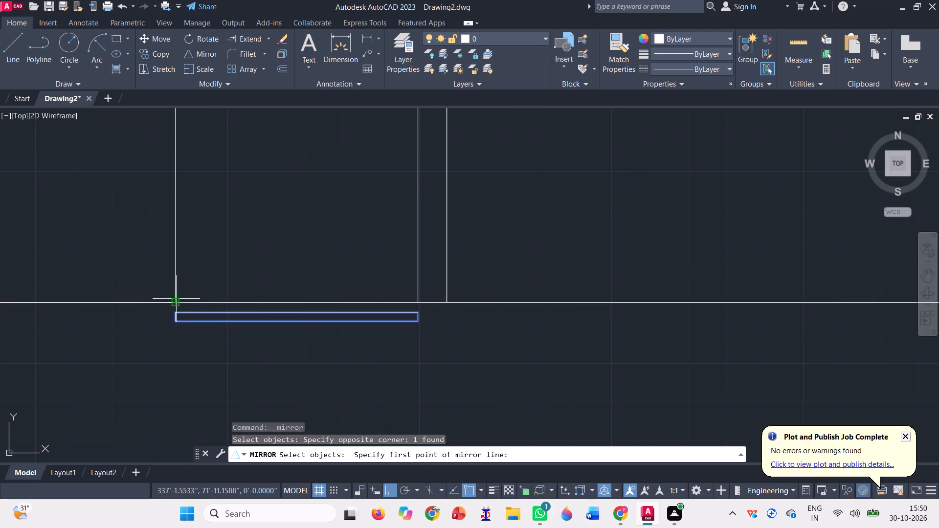
pyautogui.click(176, 297)
pyautogui.click(472, 295)
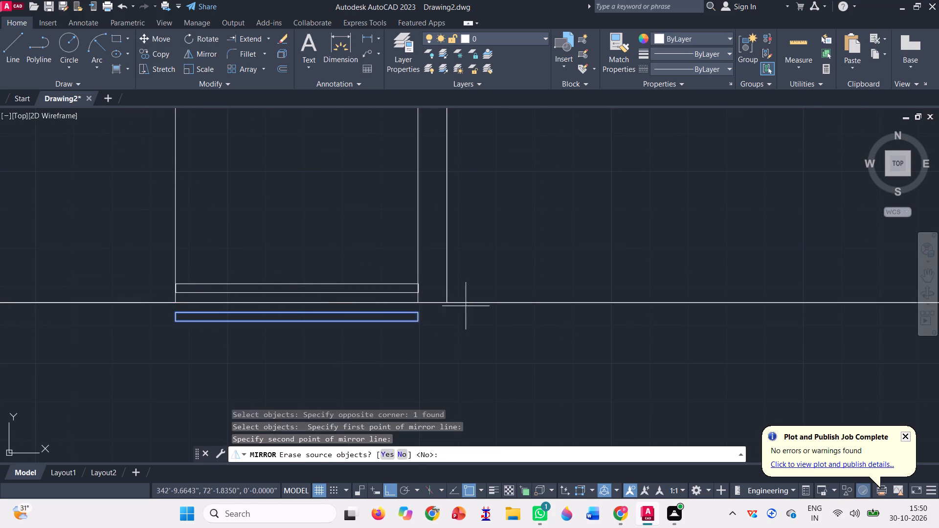
pyautogui.click(500, 290)
pyautogui.press('space')
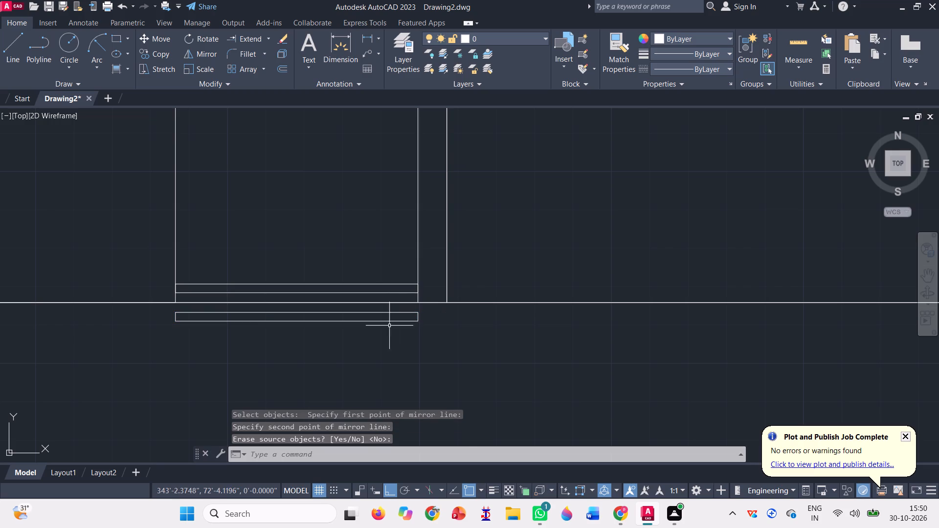
# Delete the source slat below the base line.
pyautogui.click(387, 325)
pyautogui.click(380, 312)
pyautogui.press('Delete')
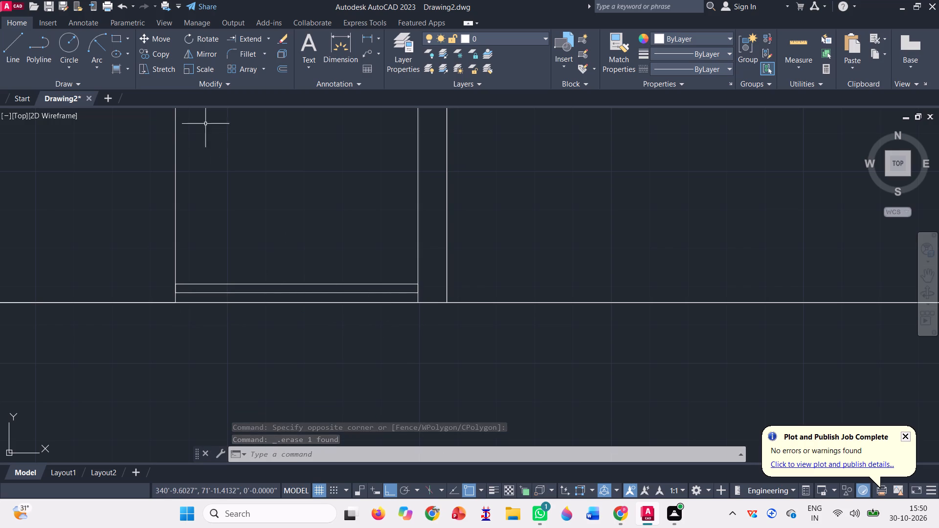
# Copy the mirrored slat three times upward at even spacing, using the center panel's bottom-right corner as base point.
pyautogui.click(156, 49)
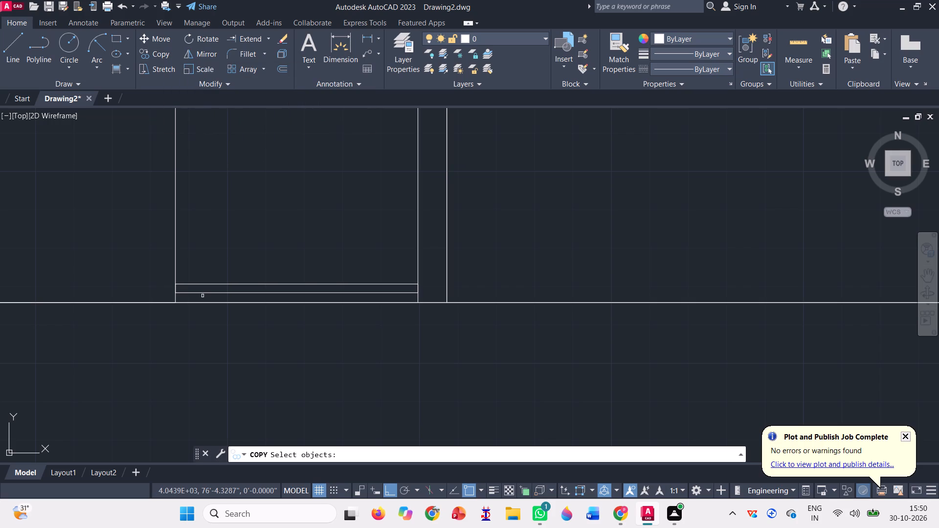
pyautogui.click(202, 294)
pyautogui.click(203, 272)
pyautogui.click(211, 279)
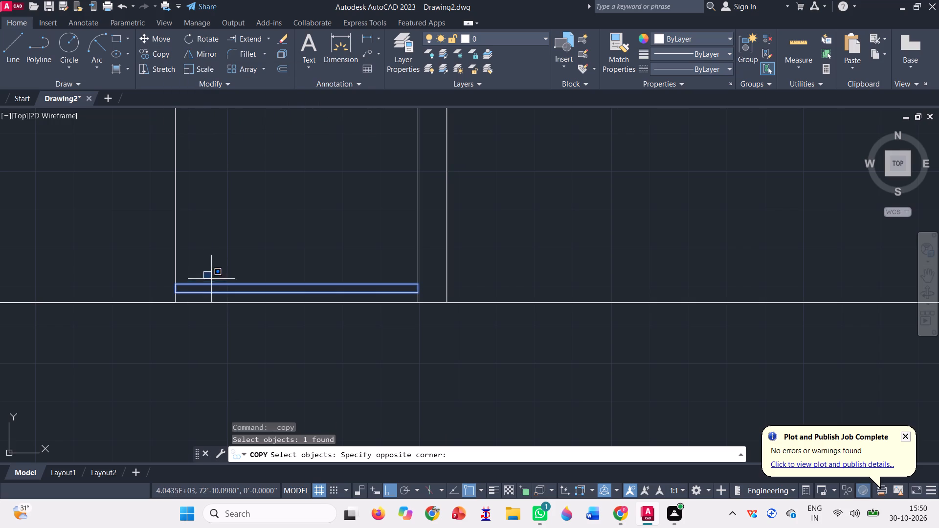
pyautogui.press('space')
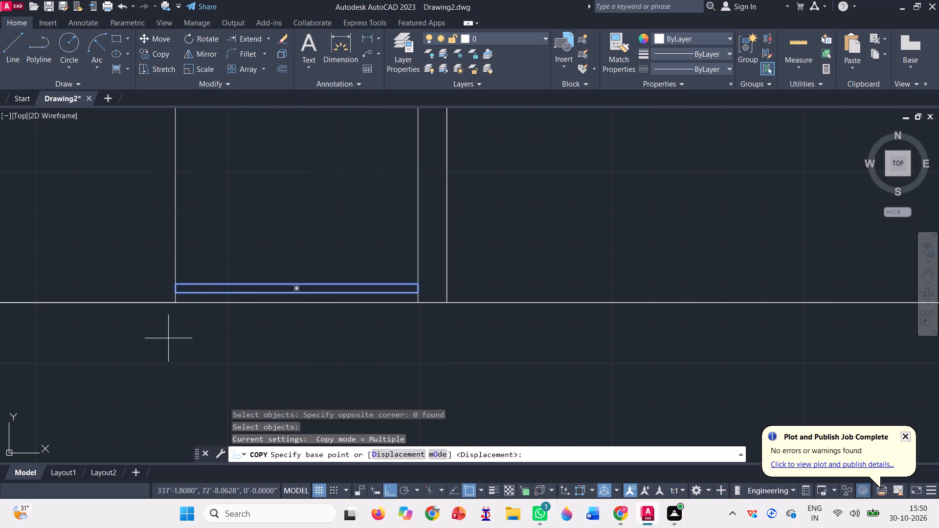
pyautogui.click(177, 302)
pyautogui.scroll(3, 178, 278)
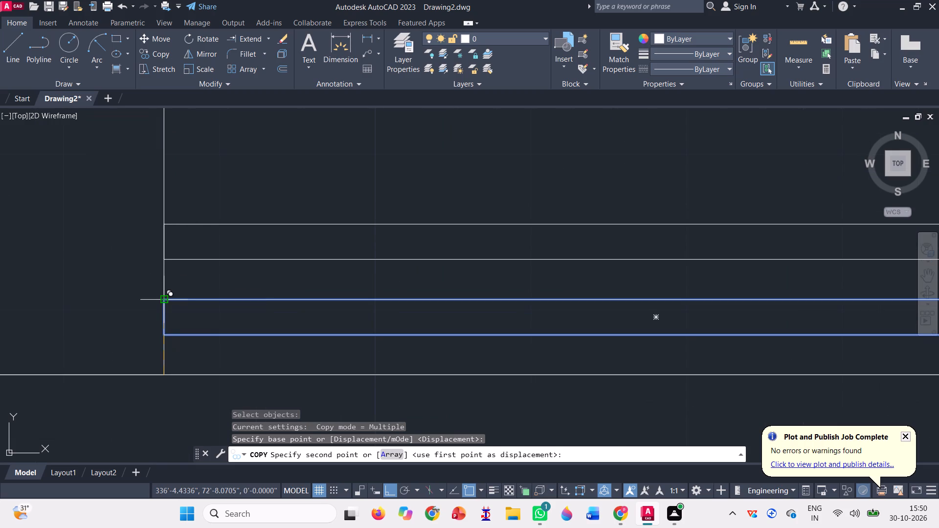
pyautogui.click(166, 297)
pyautogui.click(162, 225)
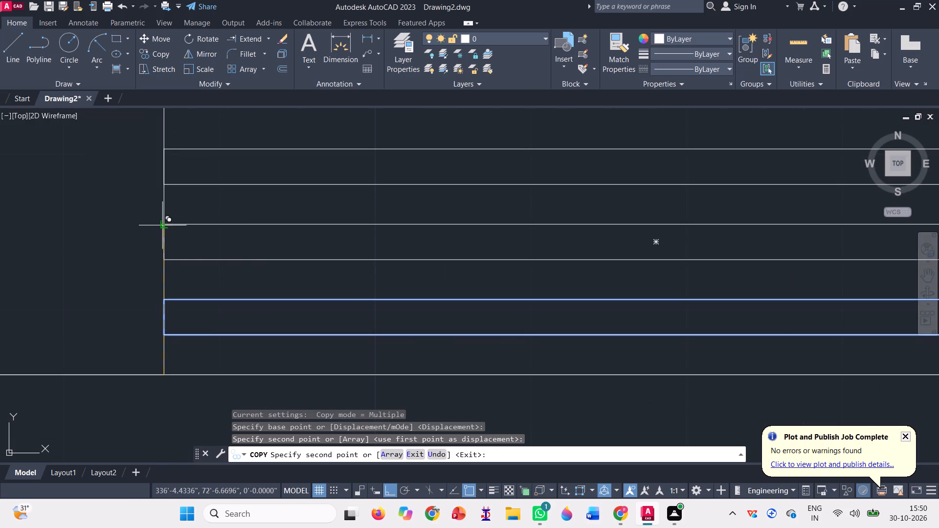
pyautogui.scroll(-3, 176, 335)
pyautogui.scroll(3, 179, 296)
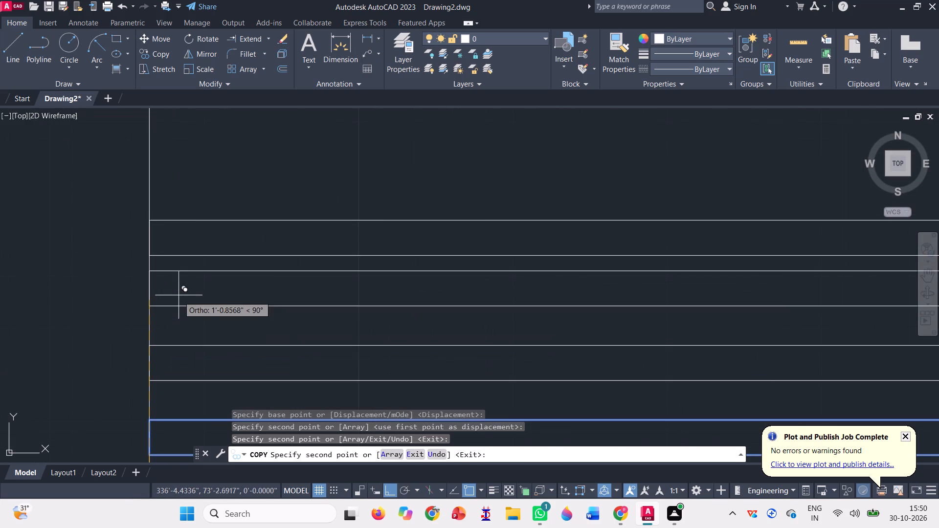
pyautogui.click(149, 270)
# Compare the bottom slat group with the top group beside the center panel, and end the copying.
pyautogui.scroll(-4, 139, 350)
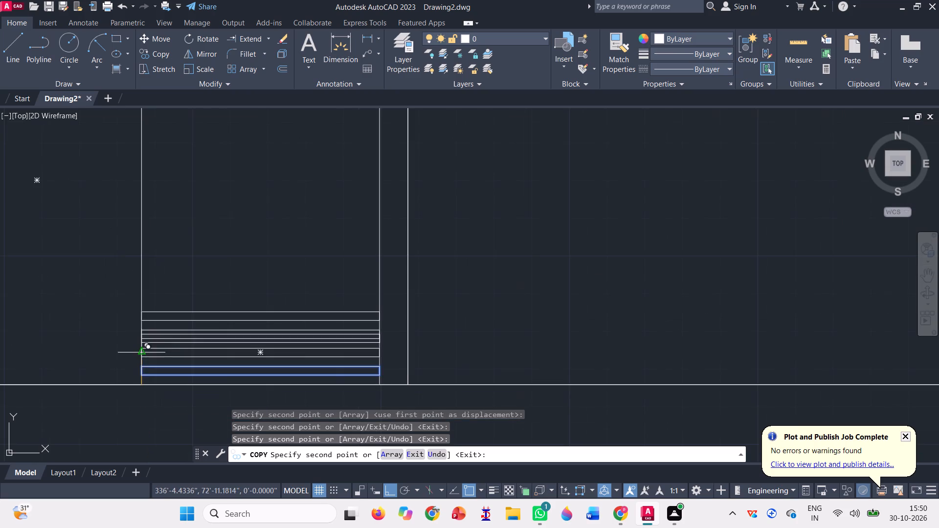
pyautogui.scroll(-2, 182, 351)
pyautogui.scroll(4, 176, 158)
pyautogui.scroll(-3, 203, 201)
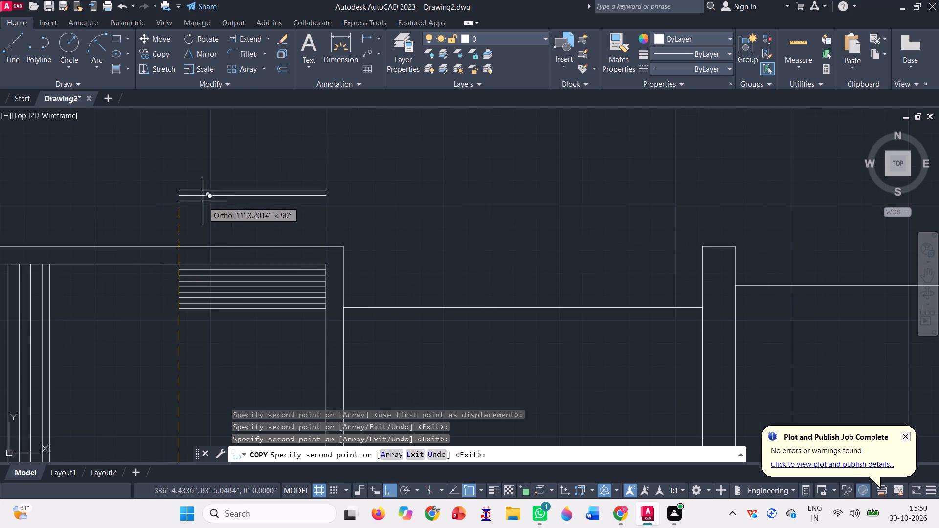
pyautogui.scroll(3, 219, 300)
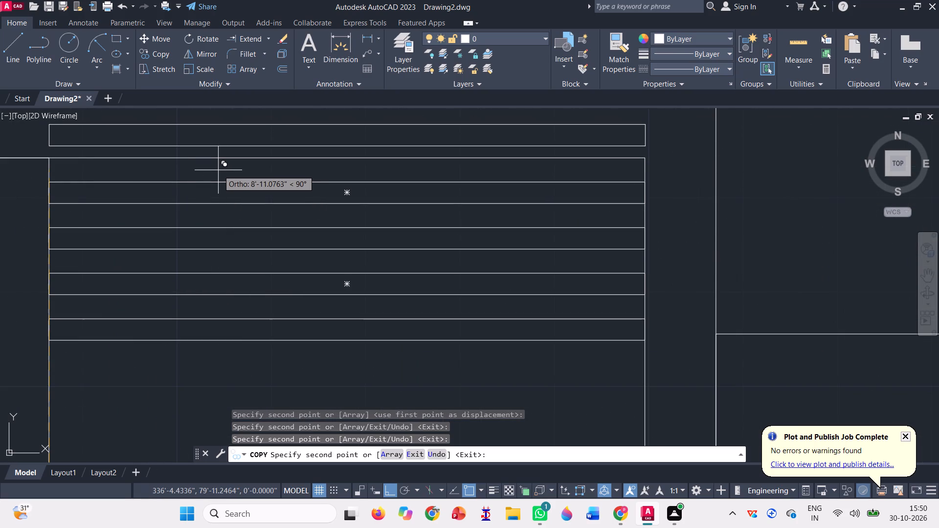
pyautogui.scroll(-1, 219, 171)
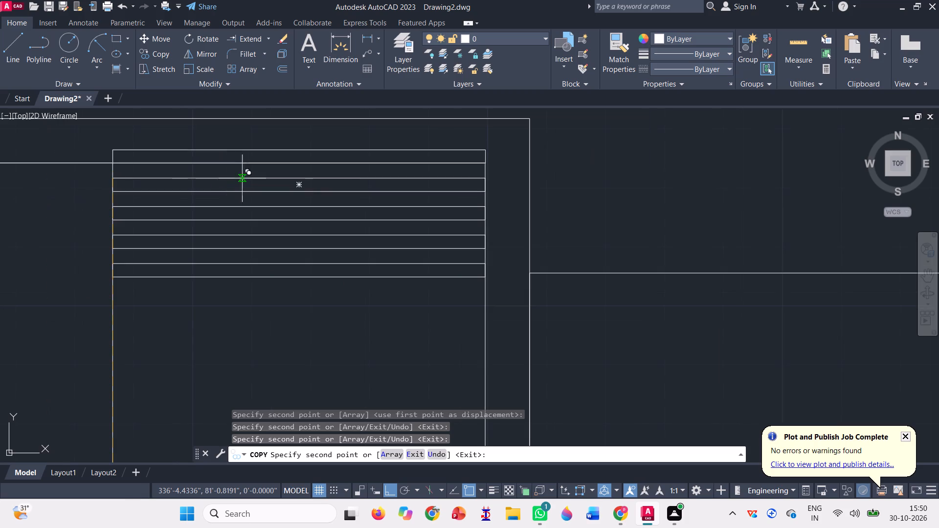
pyautogui.scroll(-2, 245, 181)
pyautogui.scroll(-1, 140, 242)
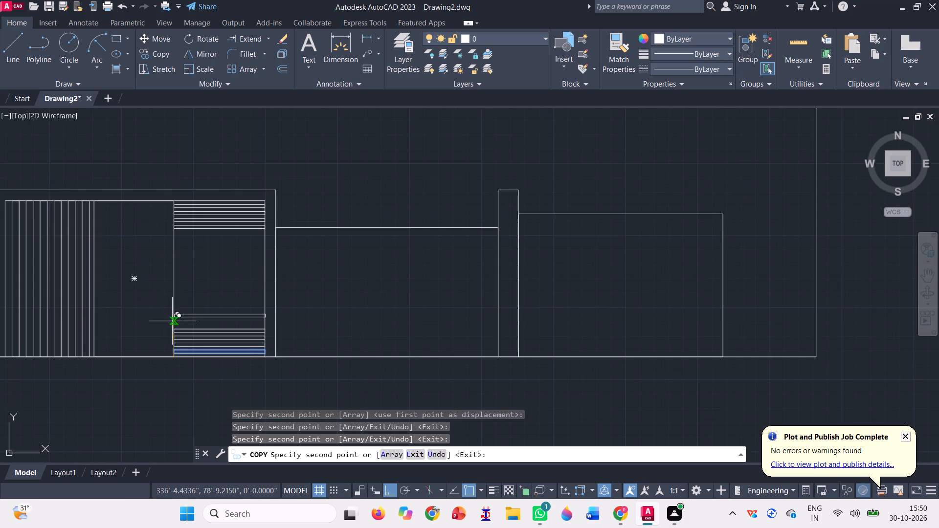
pyautogui.scroll(4, 162, 338)
pyautogui.scroll(-2, 147, 230)
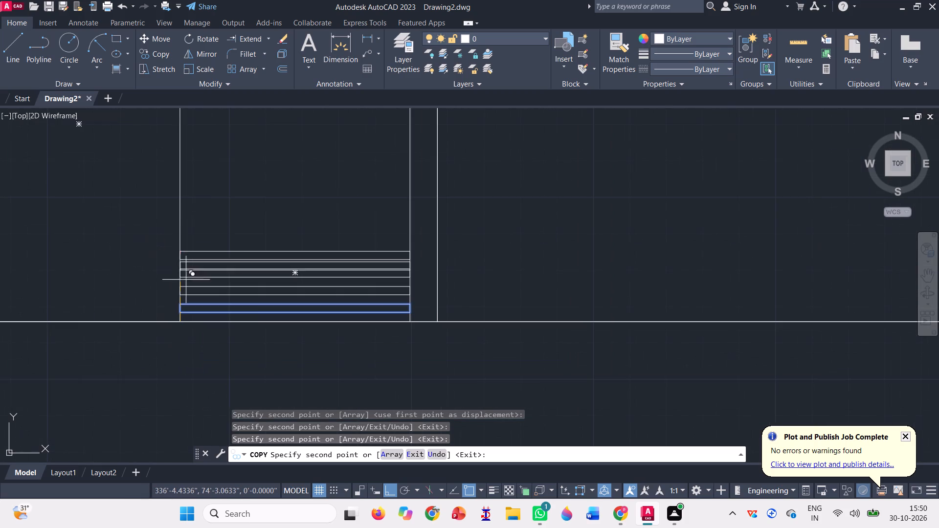
pyautogui.scroll(1, 243, 340)
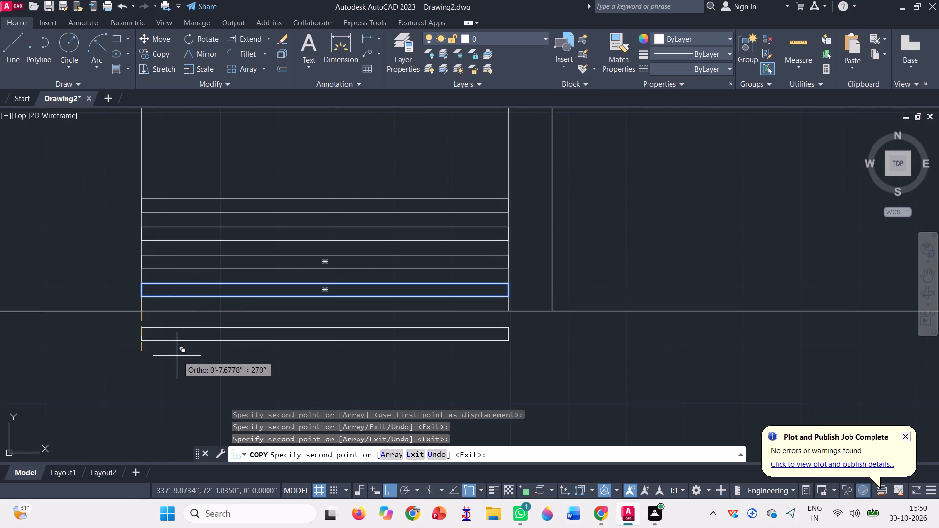
pyautogui.press('Escape')
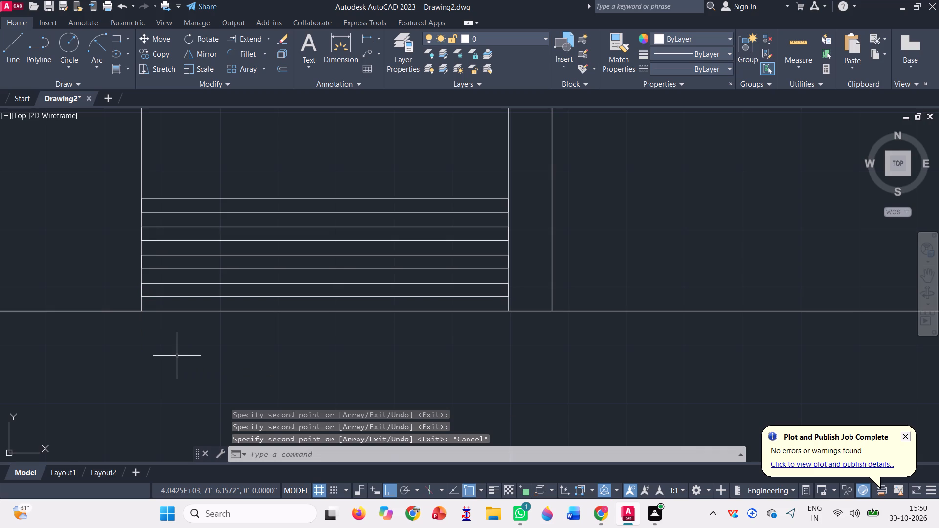
# Draw a thin vertical rectangle between the top and bottom slat groups, just inside the inner frame's right leg.
pyautogui.scroll(-1, 173, 368)
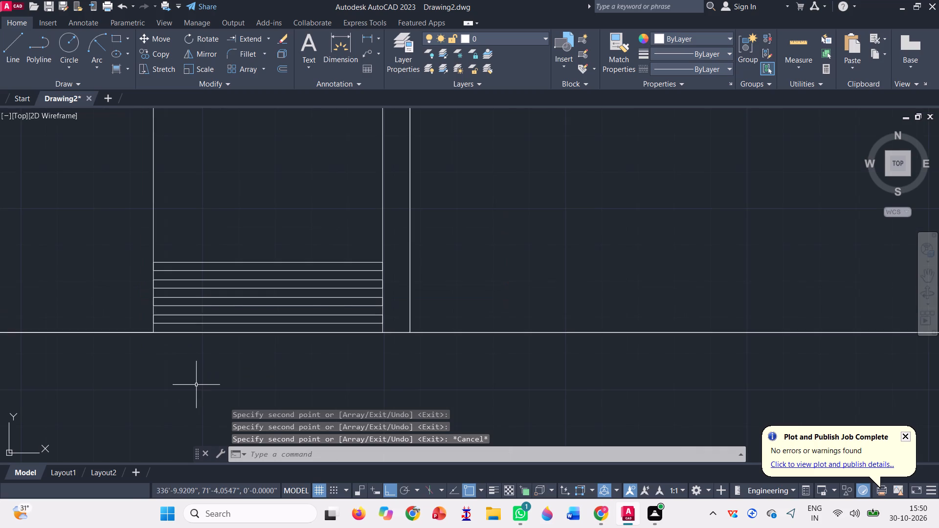
pyautogui.scroll(-2, 196, 384)
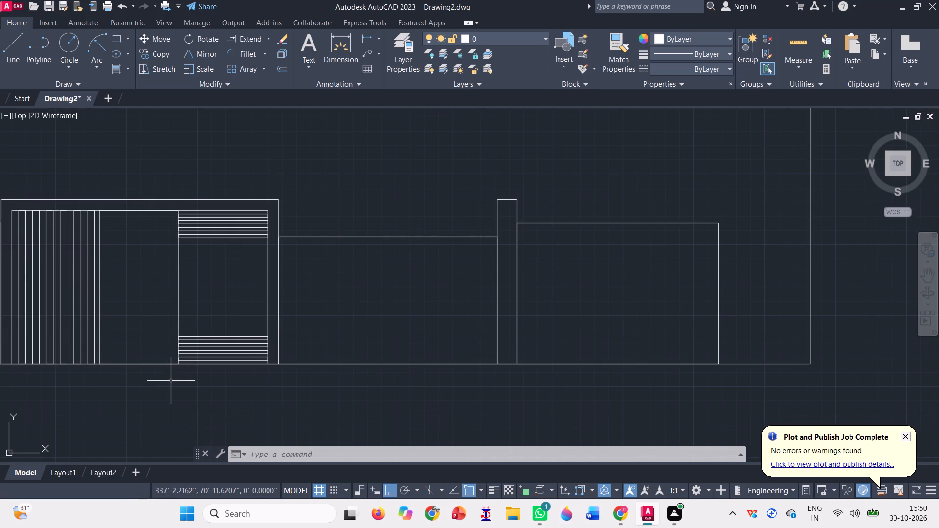
pyautogui.click(114, 33)
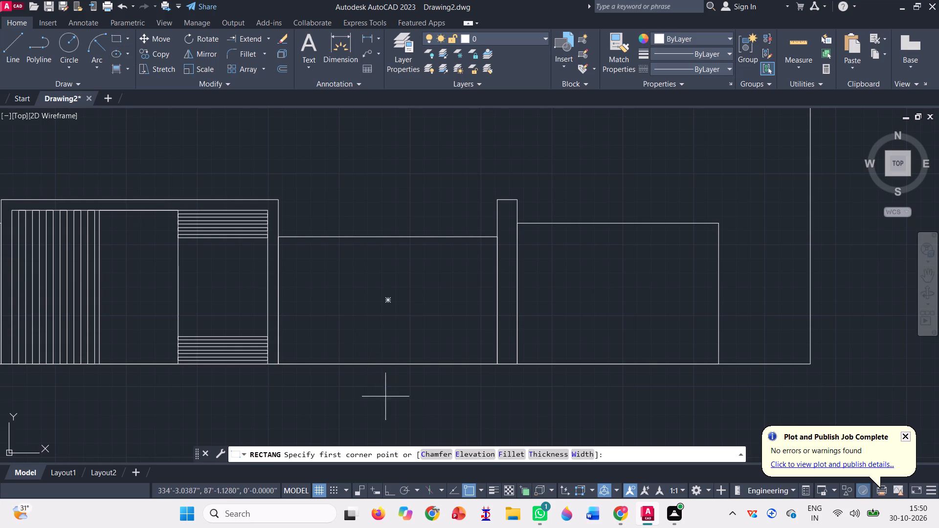
pyautogui.scroll(2, 246, 288)
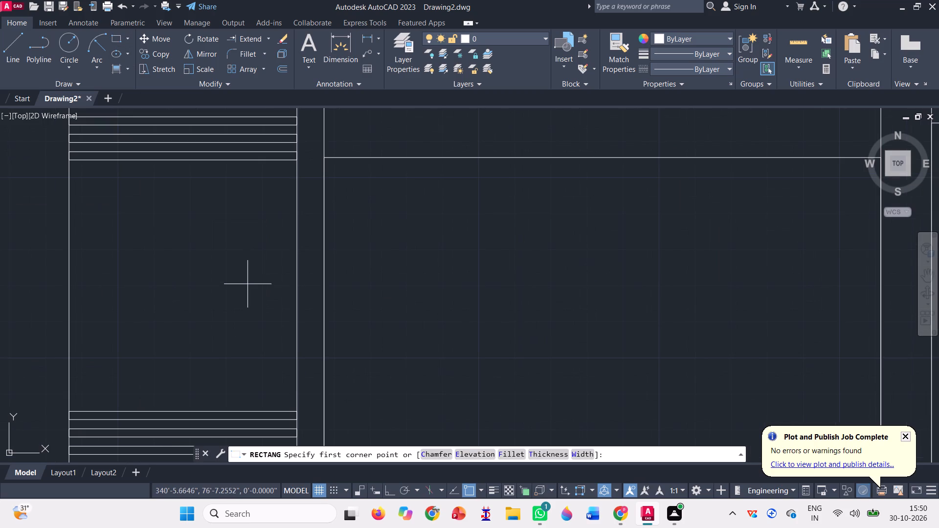
pyautogui.click(277, 173)
pyautogui.scroll(-1, 280, 267)
pyautogui.scroll(2, 273, 356)
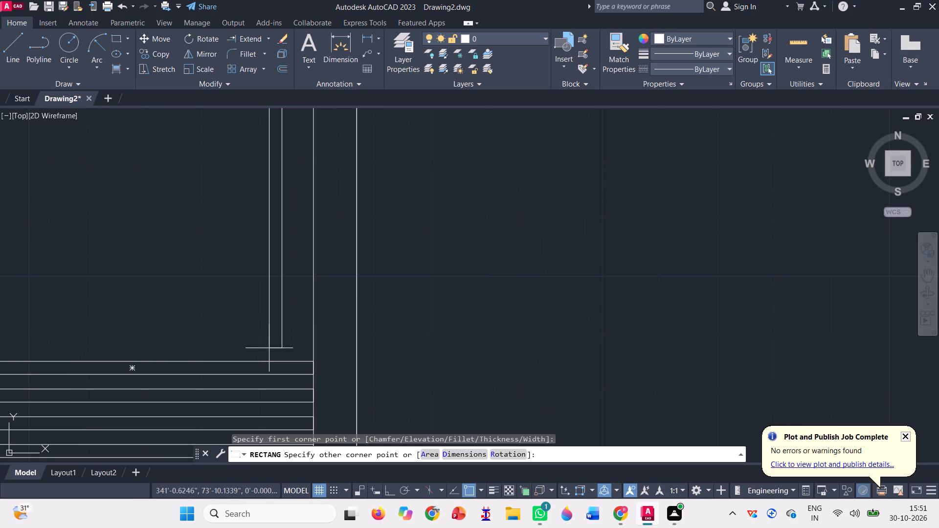
pyautogui.scroll(-1, 271, 349)
pyautogui.click(269, 333)
pyautogui.scroll(-2, 261, 352)
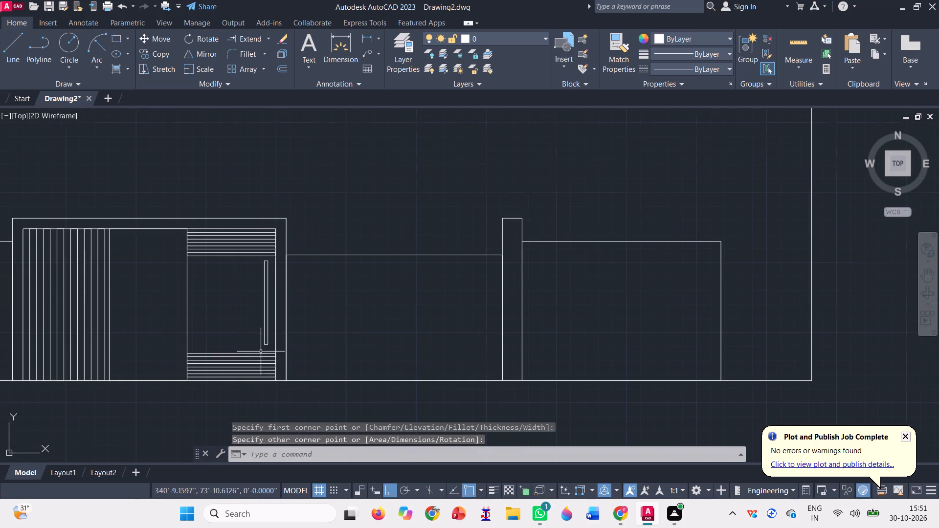
# Draw a horizontal band rectangle across the middle of the low rectangle, from the slatted opening's outer frame to the tall post.
pyautogui.scroll(1, 549, 283)
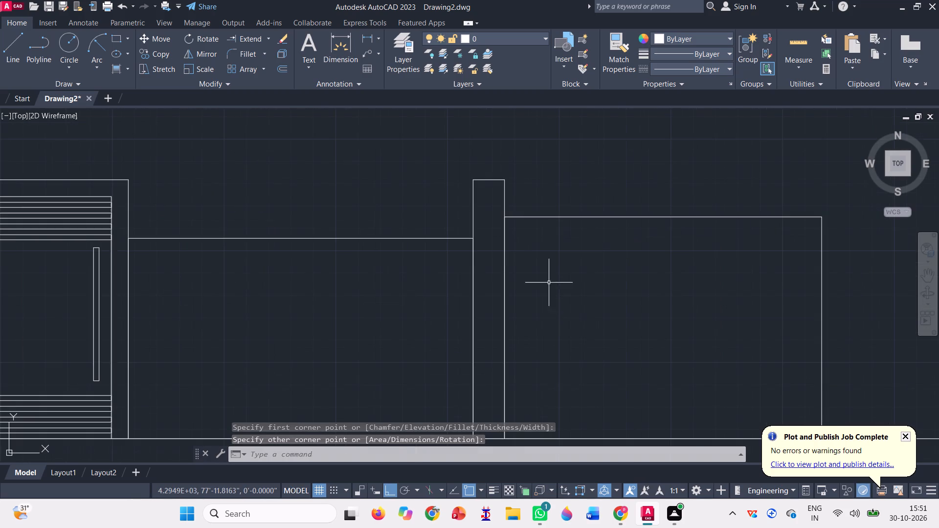
pyautogui.click(116, 35)
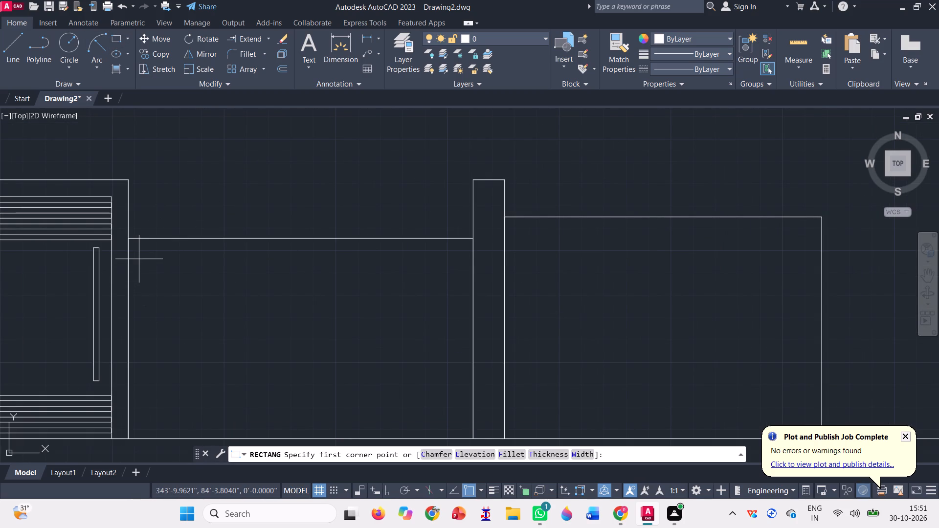
pyautogui.click(126, 308)
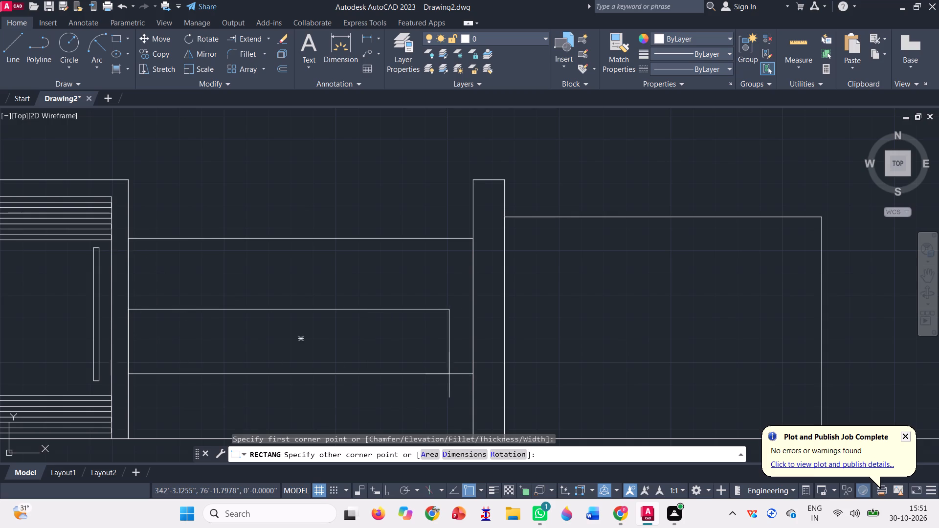
pyautogui.click(472, 364)
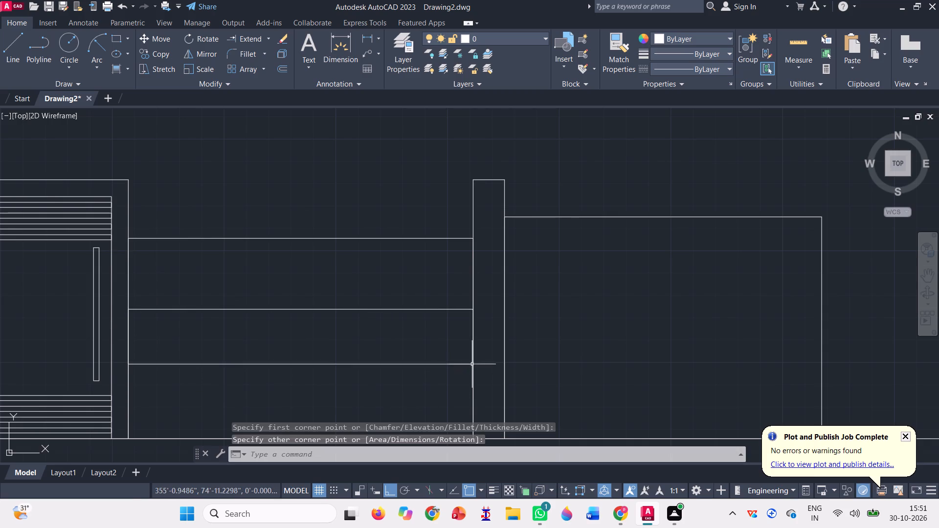
# Draw a thin horizontal slat rectangle just below the low rectangle's top edge, from the slatted opening's outer frame to the tall post.
pyautogui.scroll(-2, 80, 280)
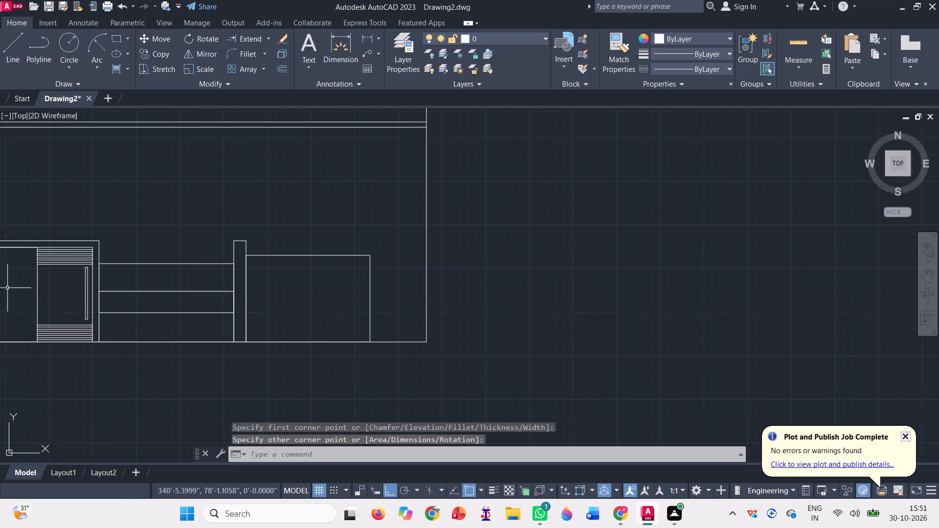
pyautogui.scroll(-1, 511, 263)
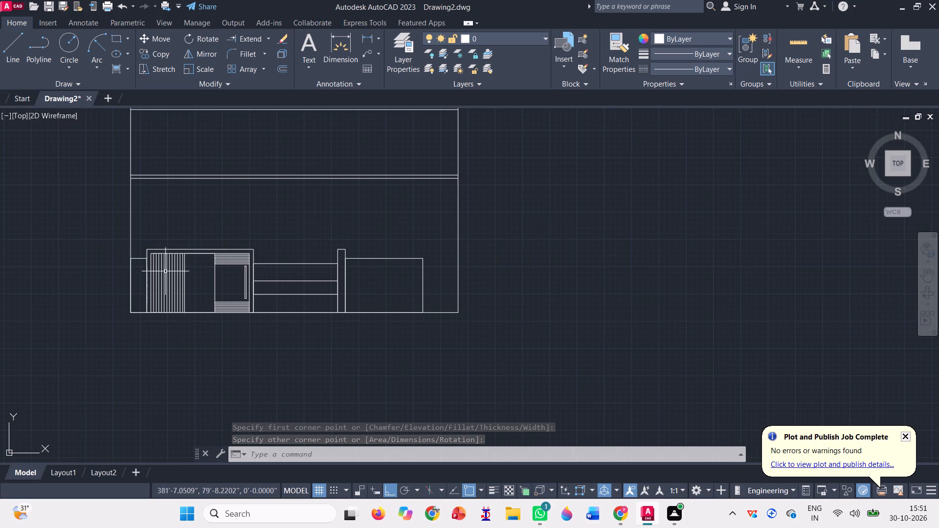
pyautogui.scroll(1, 256, 281)
pyautogui.scroll(1, 325, 315)
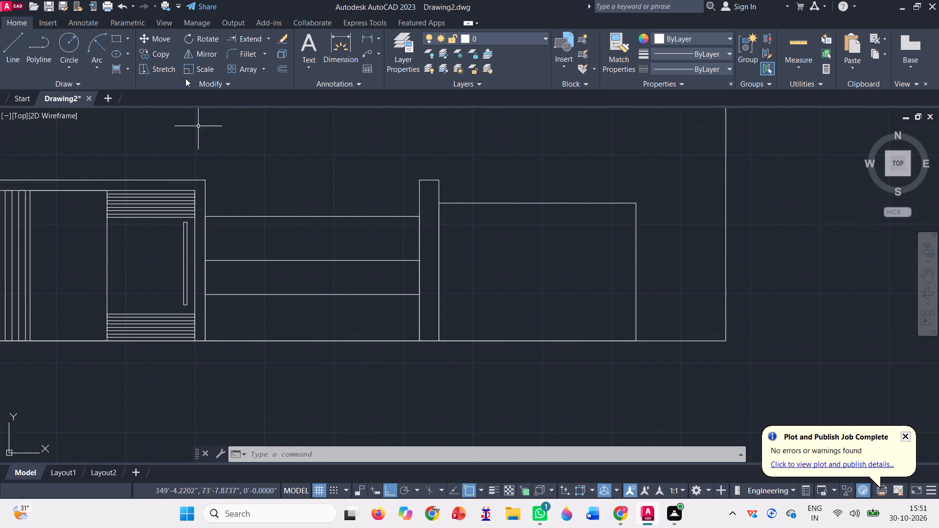
pyautogui.click(112, 33)
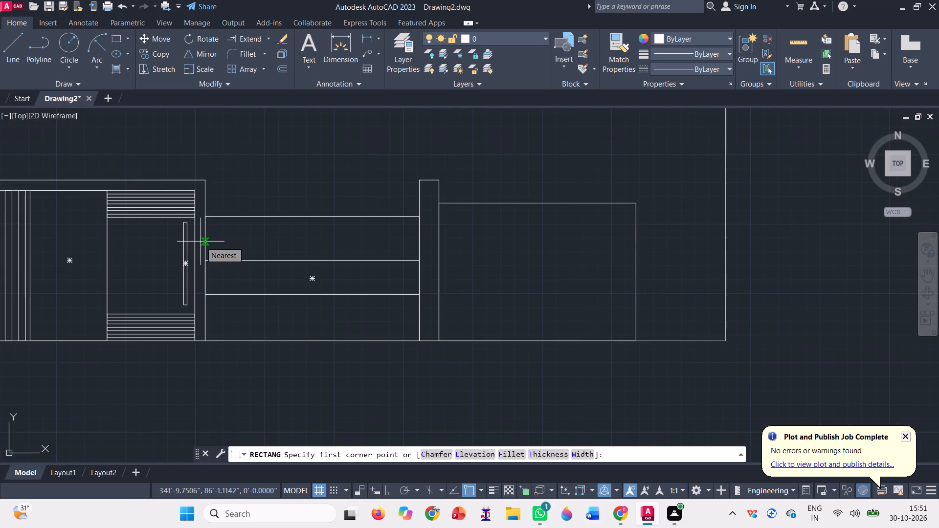
pyautogui.scroll(3, 240, 215)
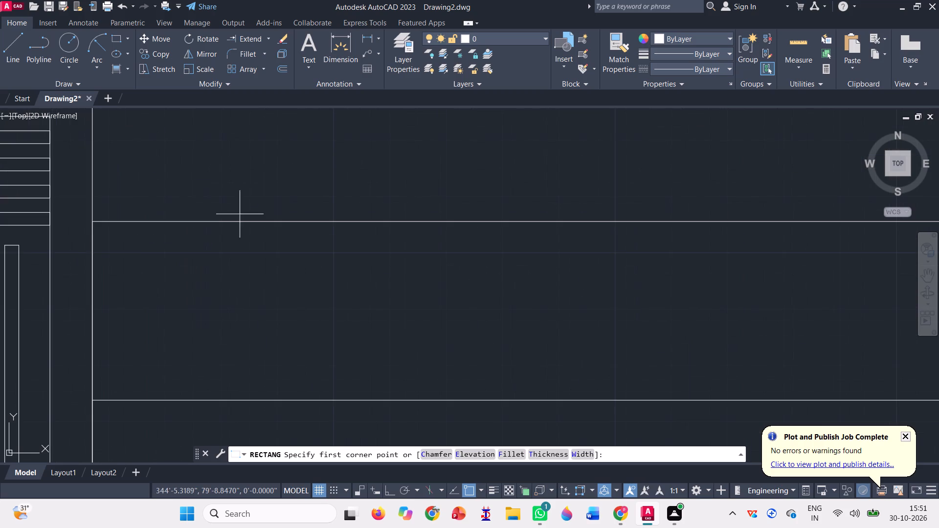
pyautogui.click(89, 229)
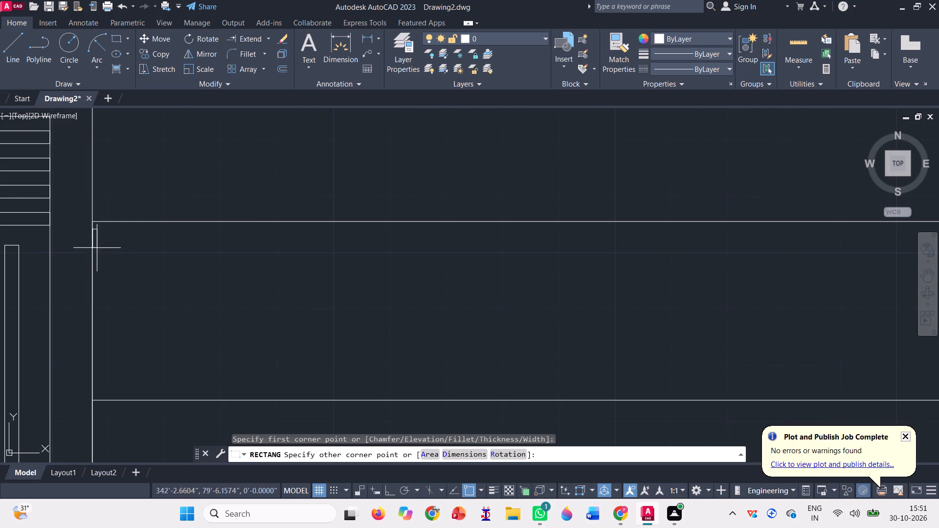
pyautogui.scroll(-2, 110, 257)
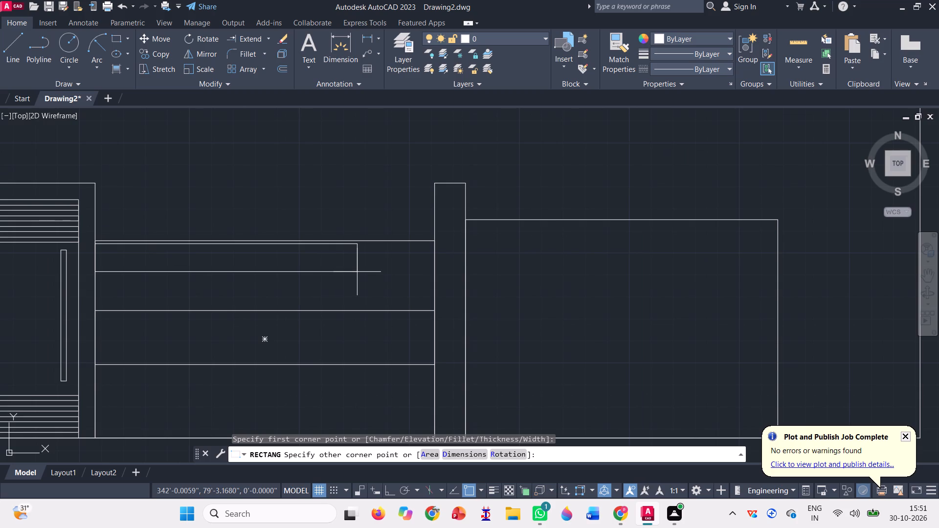
pyautogui.scroll(1, 436, 254)
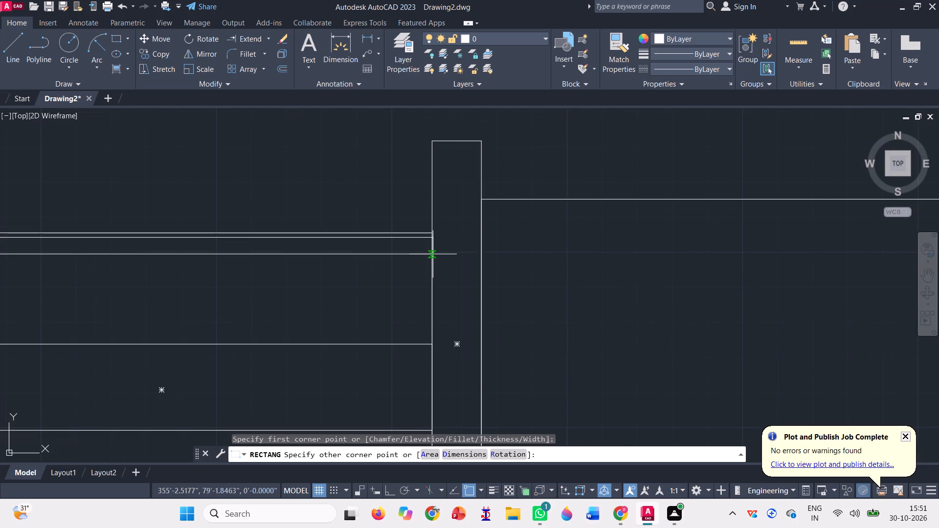
pyautogui.click(433, 246)
# Copy the new thin slat five times downward at even spacing to fill the area above the middle band.
pyautogui.scroll(-2, 444, 248)
pyautogui.scroll(1, 292, 256)
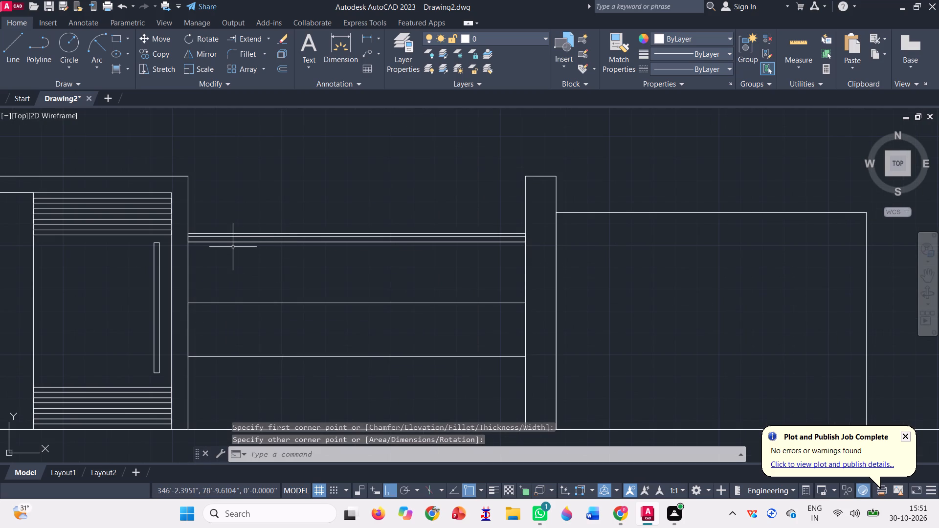
pyautogui.click(232, 245)
pyautogui.click(227, 242)
pyautogui.click(227, 242)
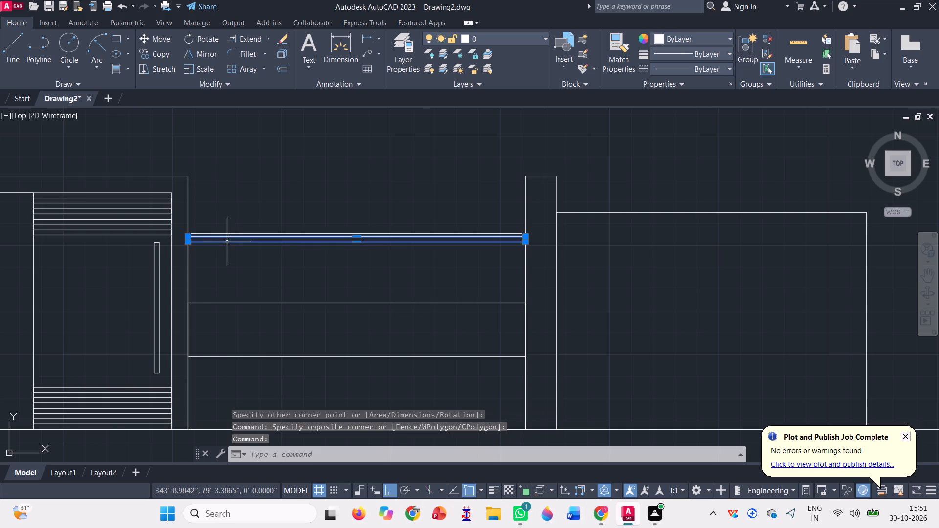
pyautogui.write('co')
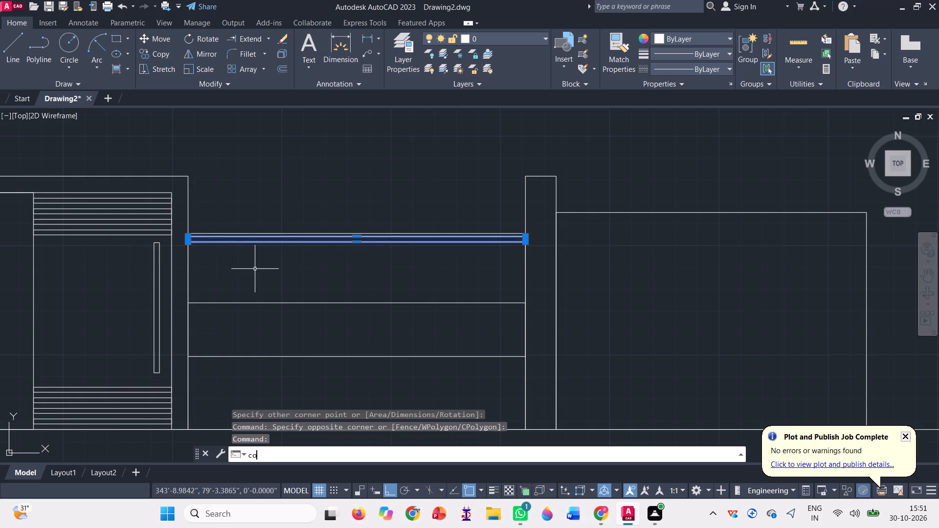
pyautogui.press('space')
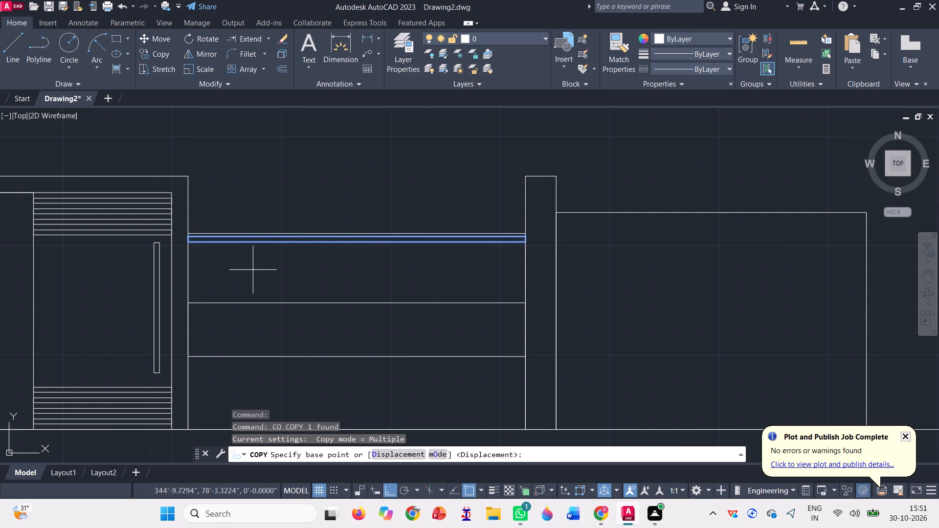
pyautogui.scroll(1, 219, 264)
pyautogui.scroll(3, 161, 205)
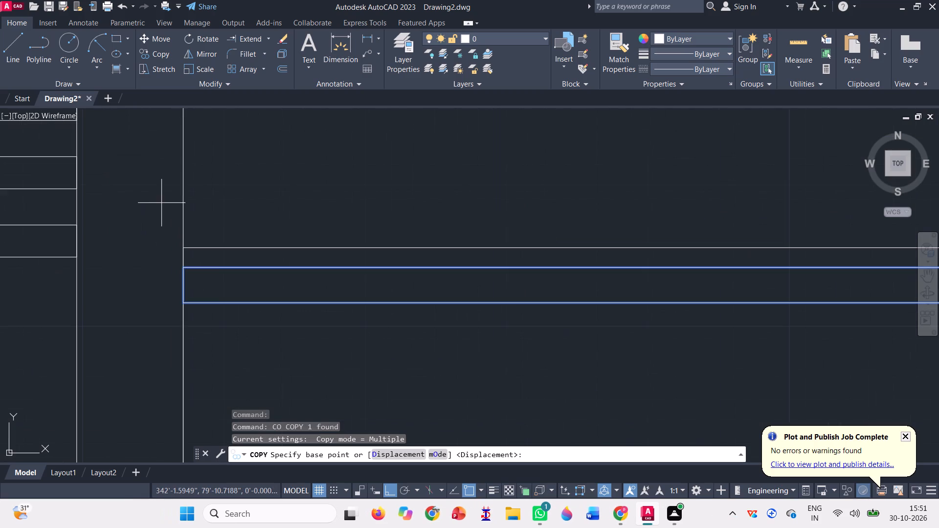
pyautogui.click(183, 228)
pyautogui.click(182, 303)
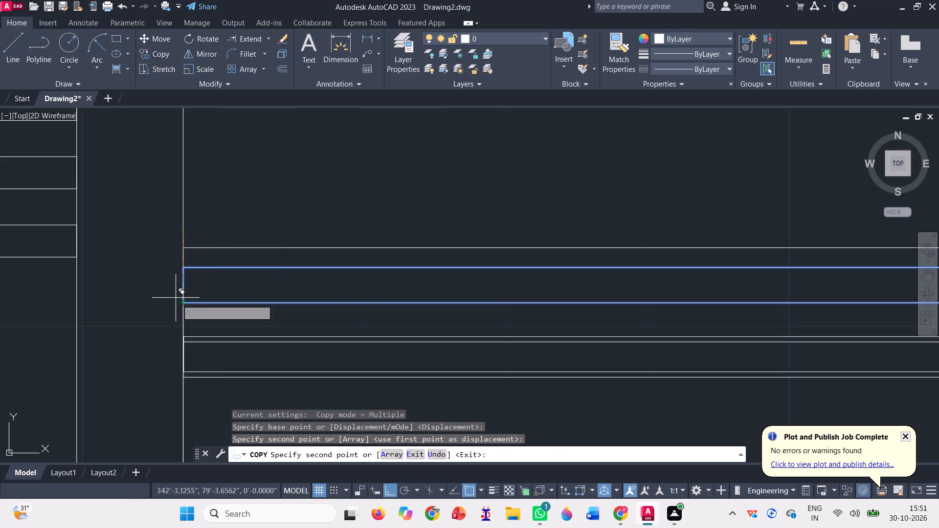
pyautogui.scroll(-3, 137, 188)
pyautogui.scroll(3, 157, 263)
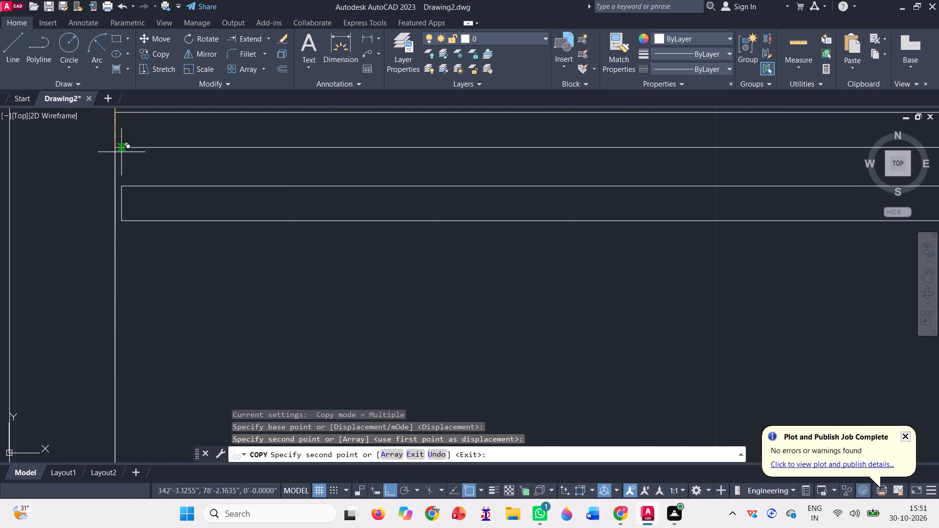
pyautogui.click(117, 145)
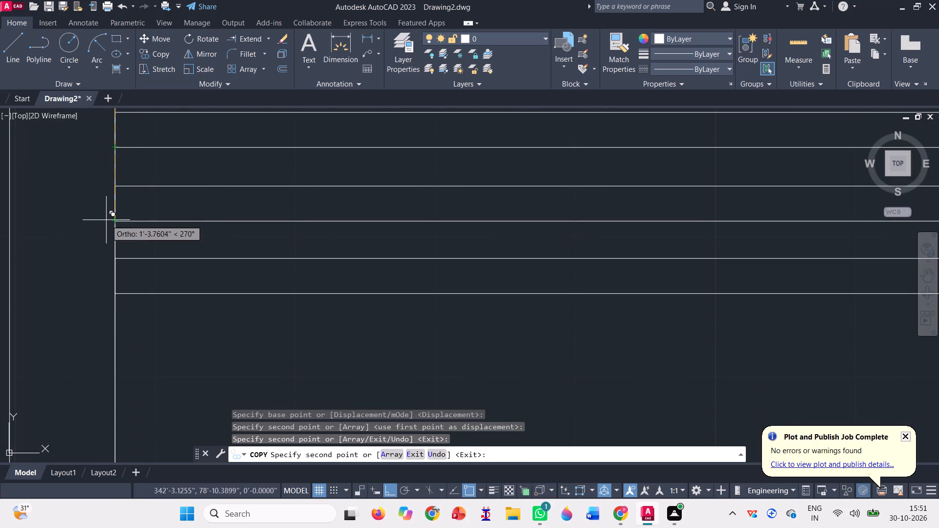
pyautogui.click(114, 218)
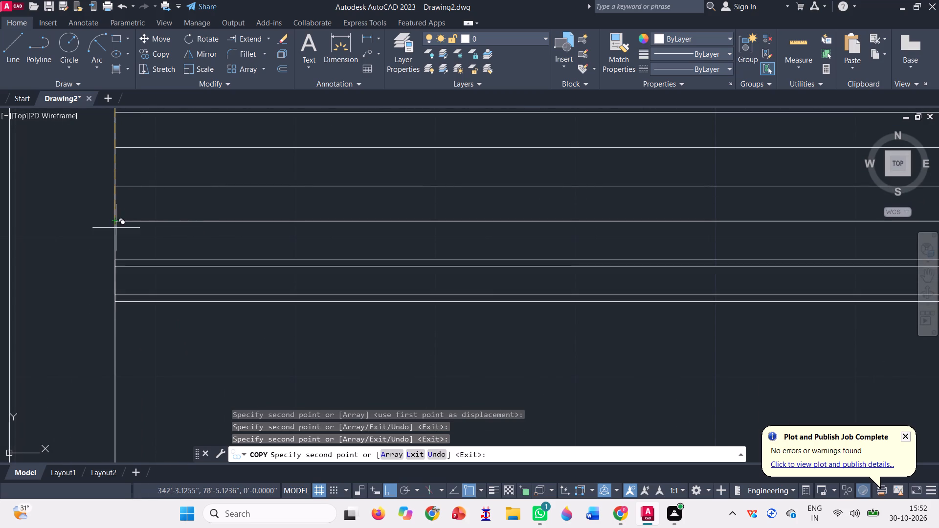
pyautogui.click(115, 291)
pyautogui.scroll(-3, 112, 203)
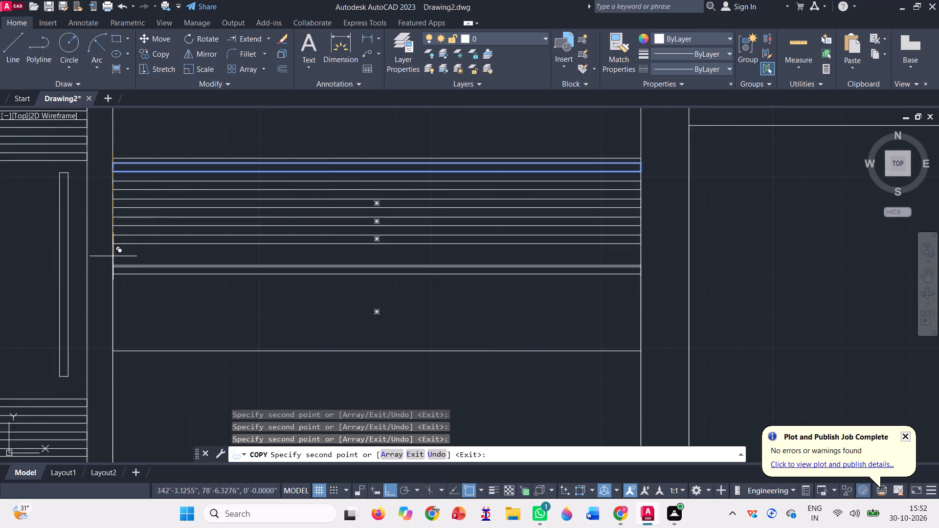
pyautogui.scroll(2, 118, 275)
pyautogui.click(102, 198)
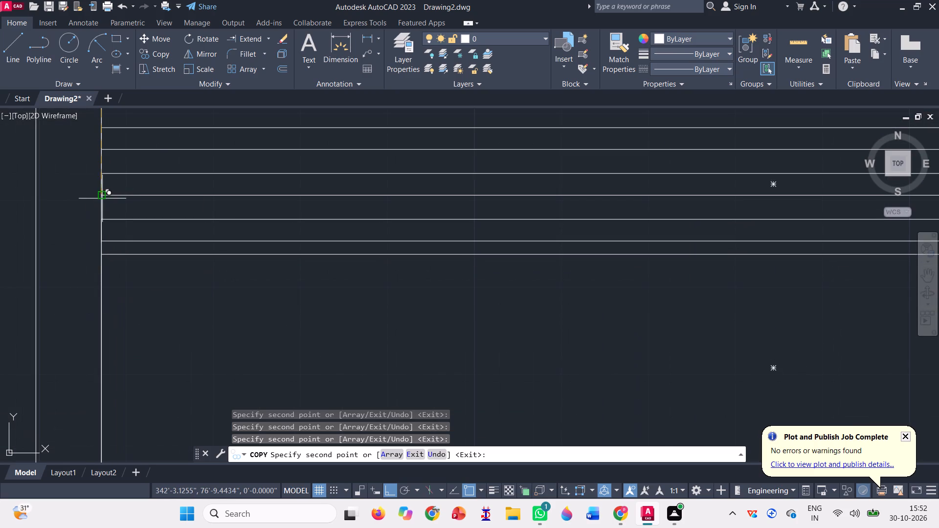
# Copy the slat six more times at the same spacing, from the middle band's bottom edge down to the base line.
pyautogui.scroll(-3, 152, 223)
pyautogui.scroll(-1, 165, 261)
pyautogui.scroll(2, 171, 295)
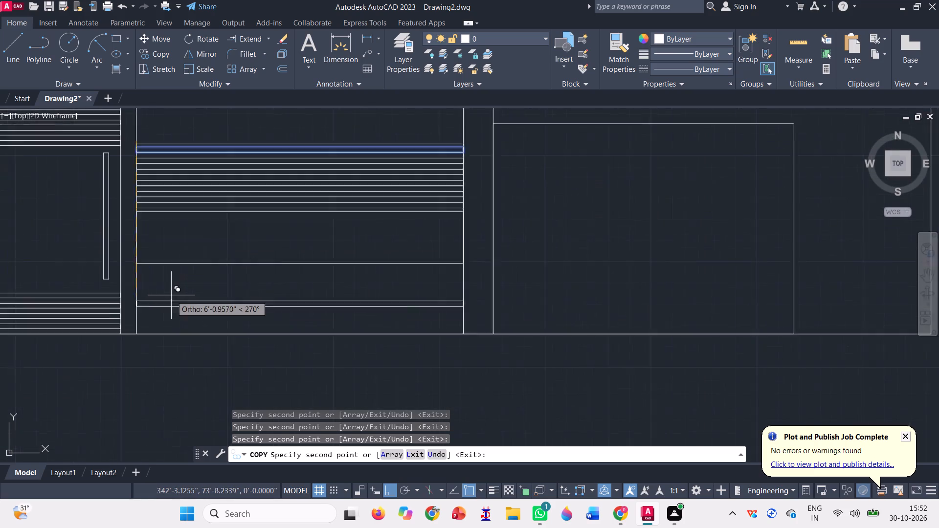
pyautogui.click(116, 245)
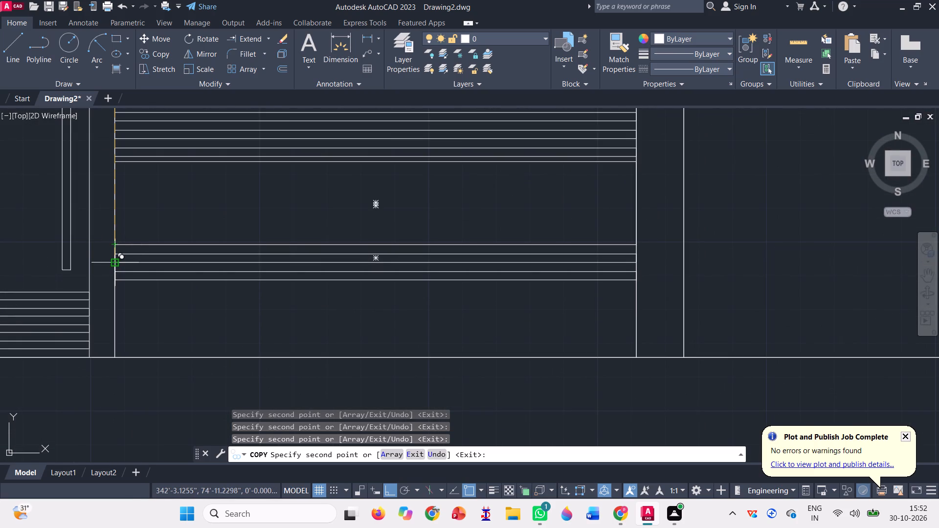
pyautogui.click(113, 264)
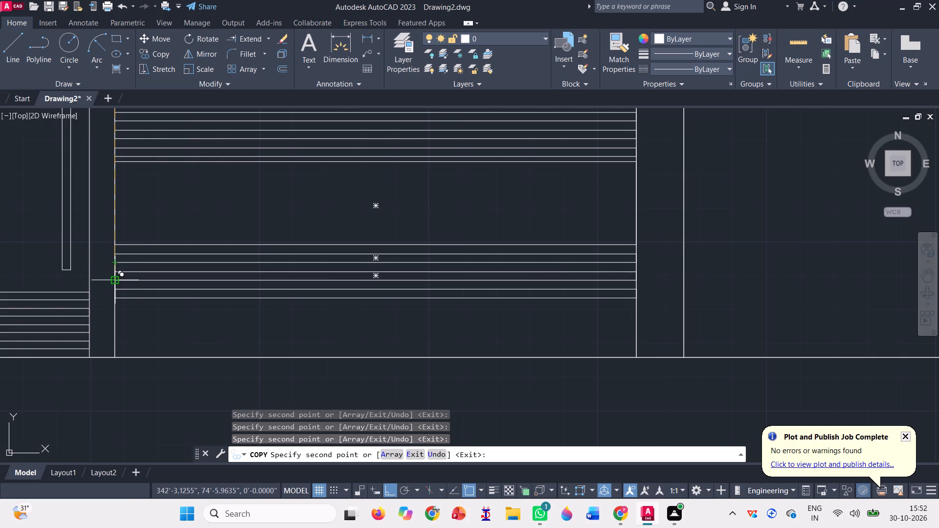
pyautogui.click(113, 281)
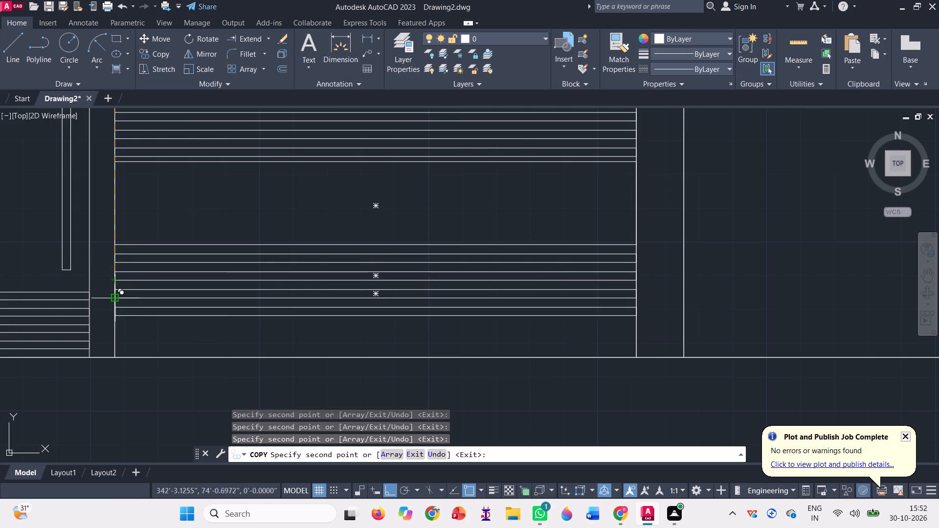
pyautogui.click(111, 296)
pyautogui.click(111, 316)
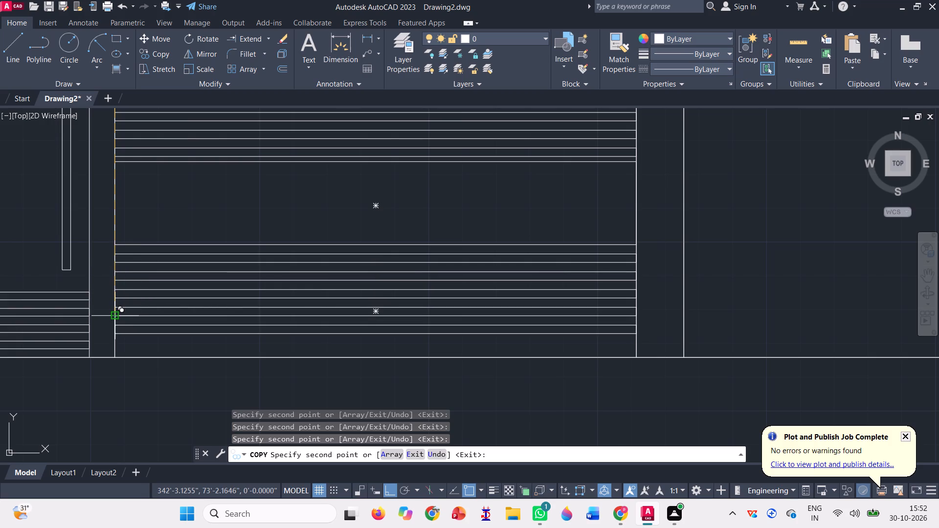
pyautogui.click(115, 332)
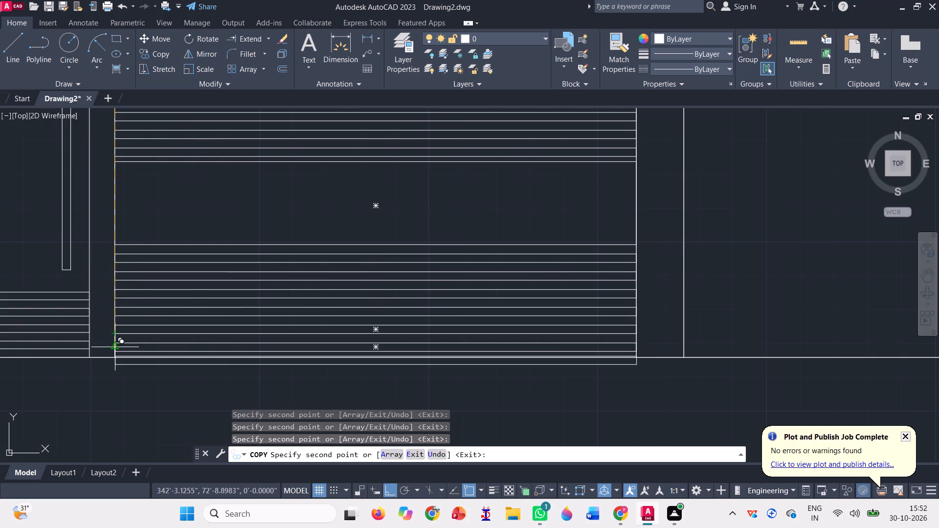
pyautogui.scroll(-1, 125, 334)
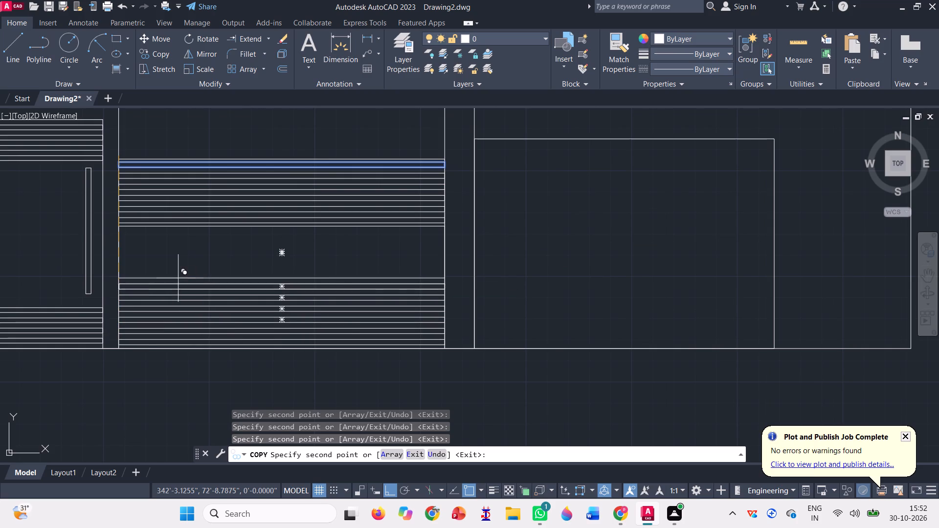
pyautogui.scroll(-1, 146, 280)
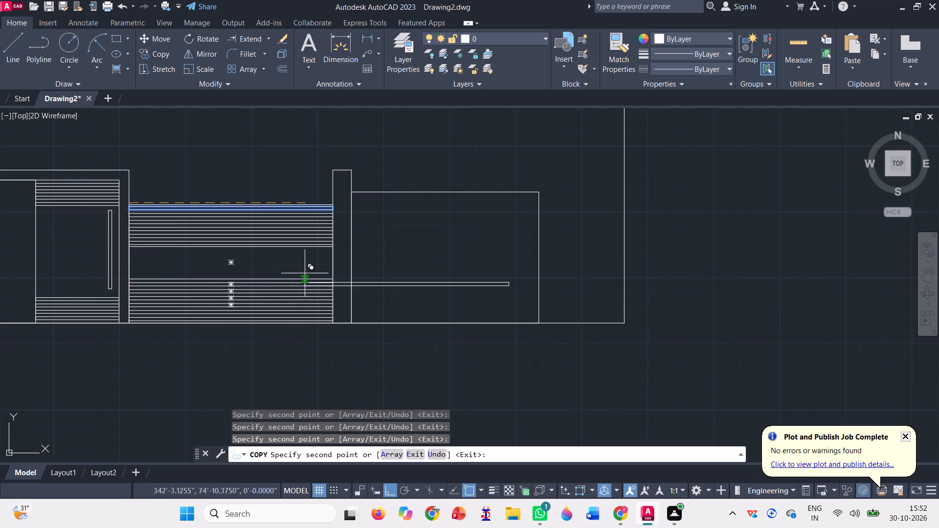
pyautogui.press('space')
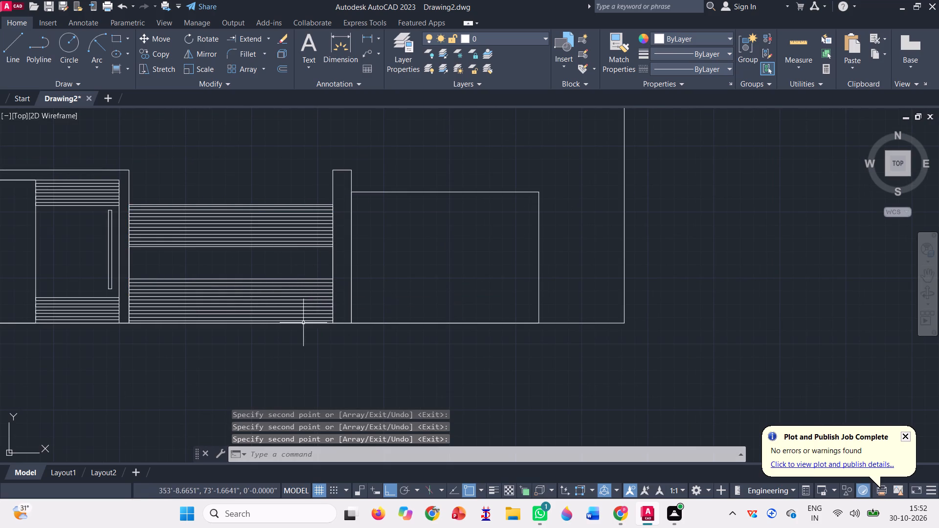
# Draw a vertical construction line through the right edge of the large low rectangle beside the tall post.
pyautogui.scroll(-2, 303, 323)
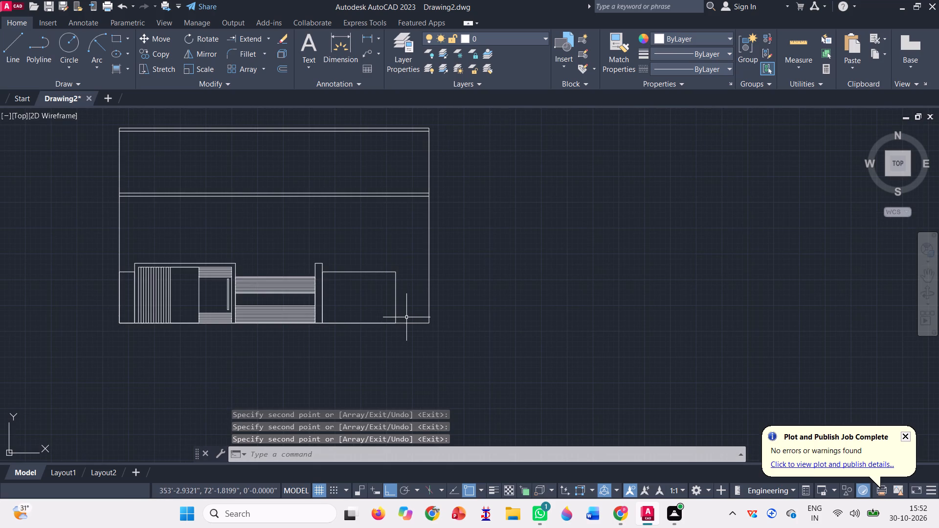
pyautogui.write('xl')
pyautogui.press('Return')
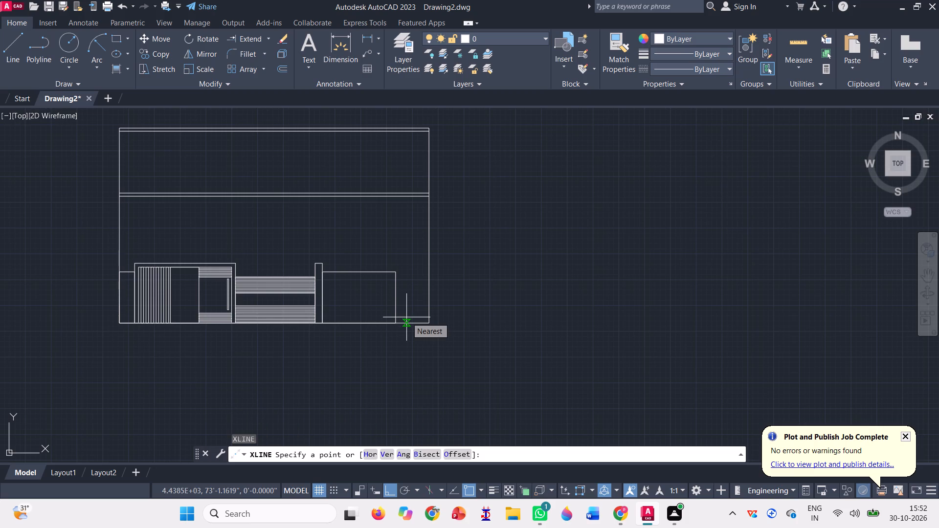
pyautogui.click(393, 324)
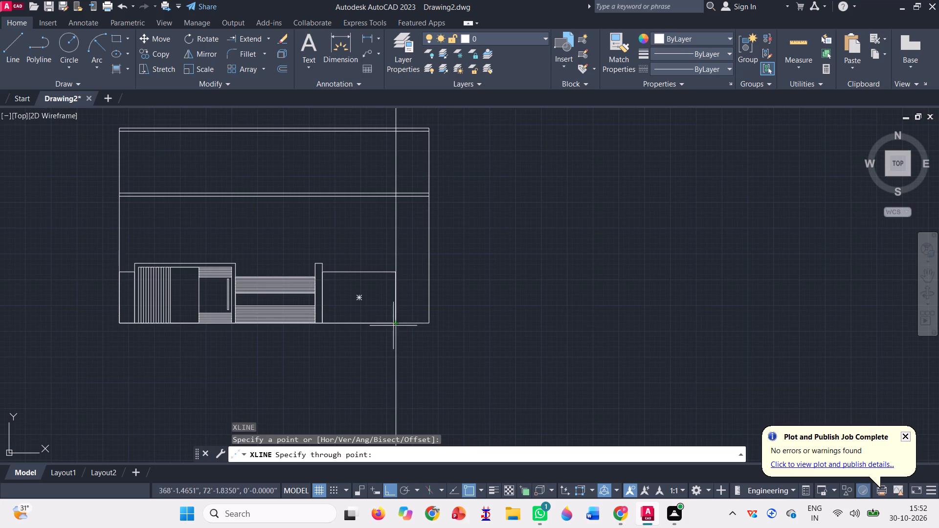
pyautogui.click(403, 372)
pyautogui.press('space')
# Trim the horizontal building lines extending right of the construction line, and remove the building's old outer right edge.
pyautogui.scroll(-1, 287, 383)
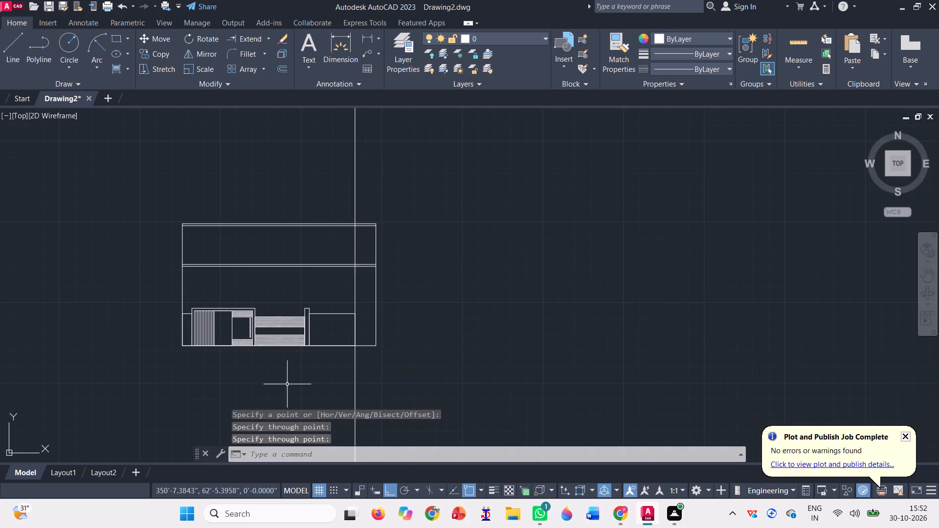
pyautogui.click(270, 42)
pyautogui.click(266, 64)
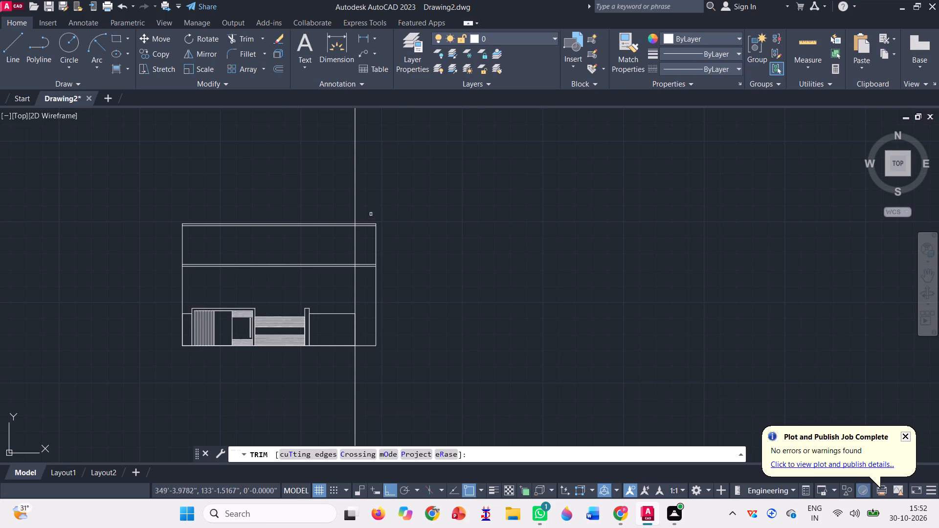
pyautogui.click(368, 212)
pyautogui.click(365, 376)
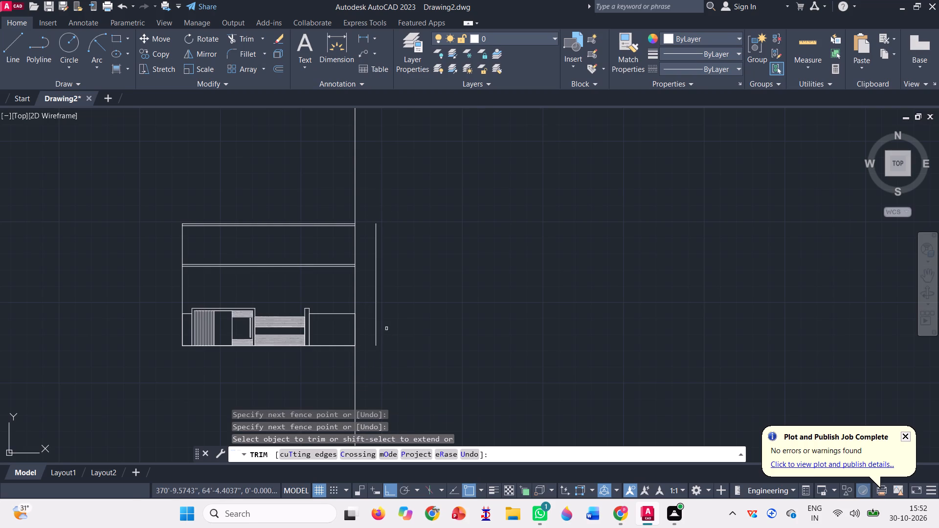
pyautogui.click(376, 320)
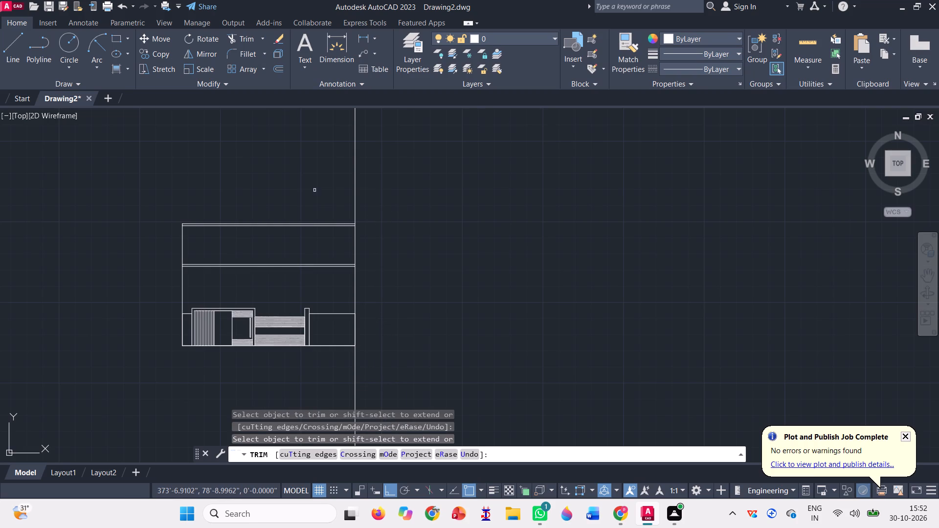
# Trim the vertical construction line above the roof band and below the base line so it ends at the building outline.
pyautogui.click(314, 188)
pyautogui.click(387, 169)
pyautogui.click(346, 393)
pyautogui.click(397, 357)
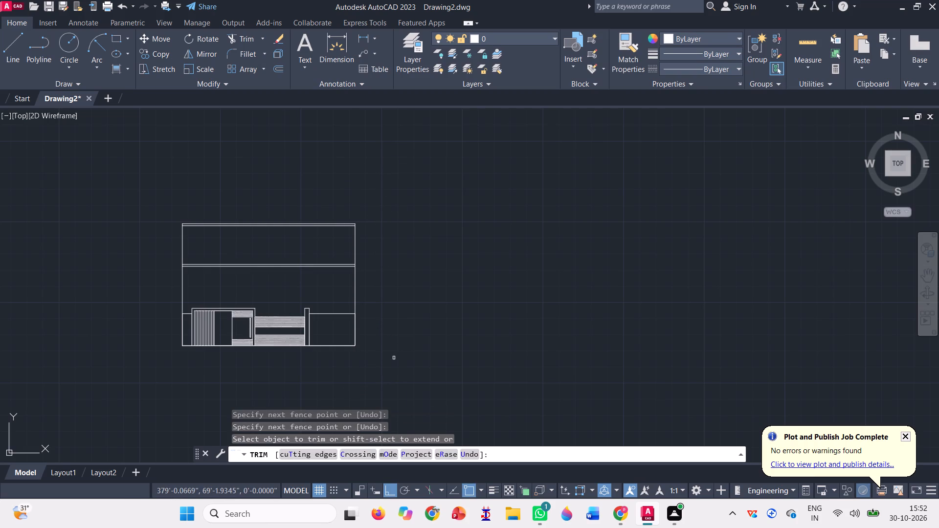
pyautogui.press('Escape')
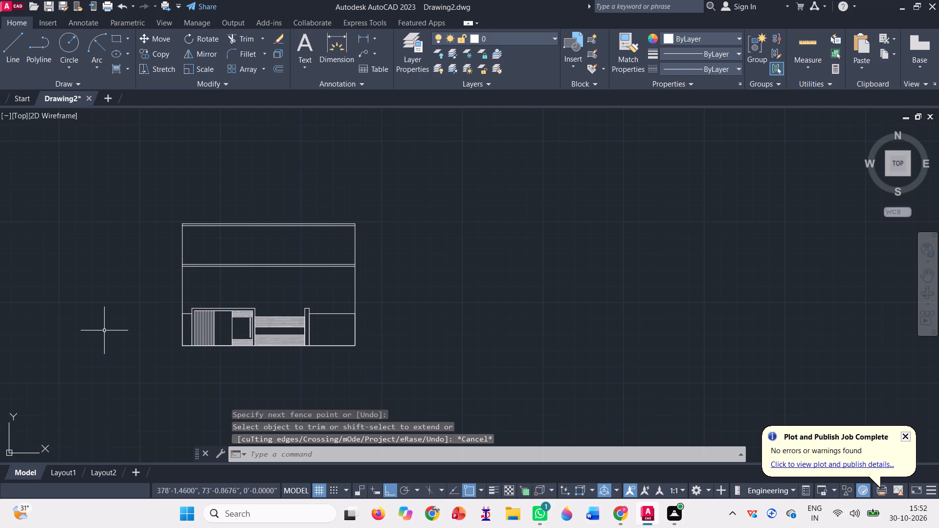
# Draw a narrow vertical rectangle, about 2' wide and 14' tall, rising from the slatted entrance frame's top edge past the middle floor band.
pyautogui.scroll(1, 102, 328)
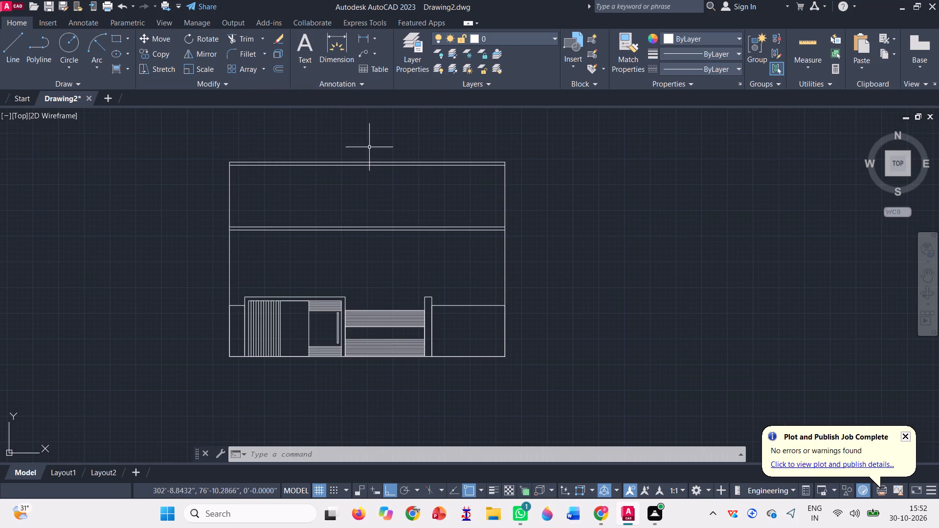
pyautogui.click(115, 40)
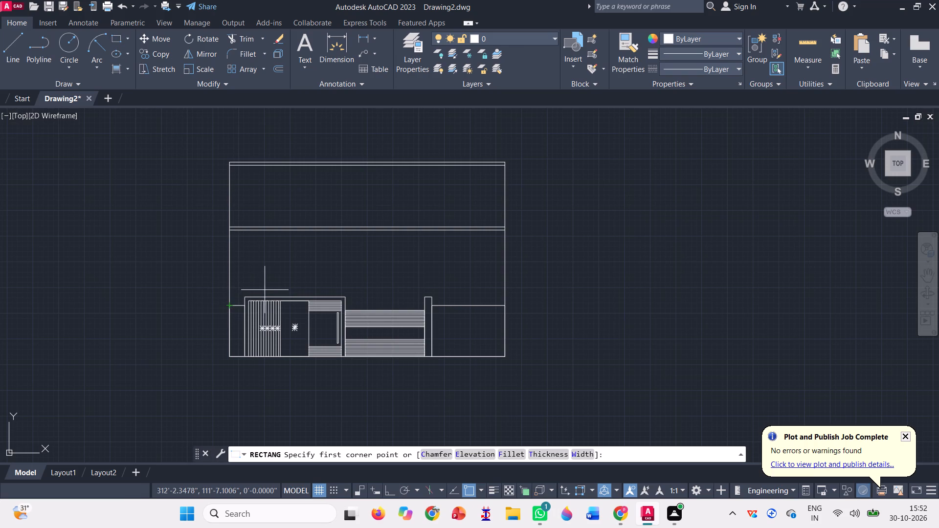
pyautogui.scroll(1, 266, 290)
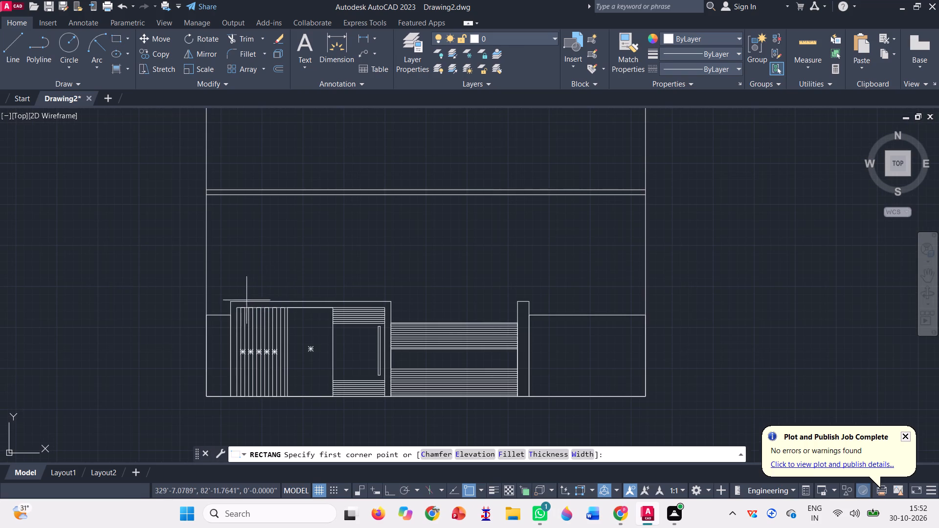
pyautogui.scroll(3, 236, 296)
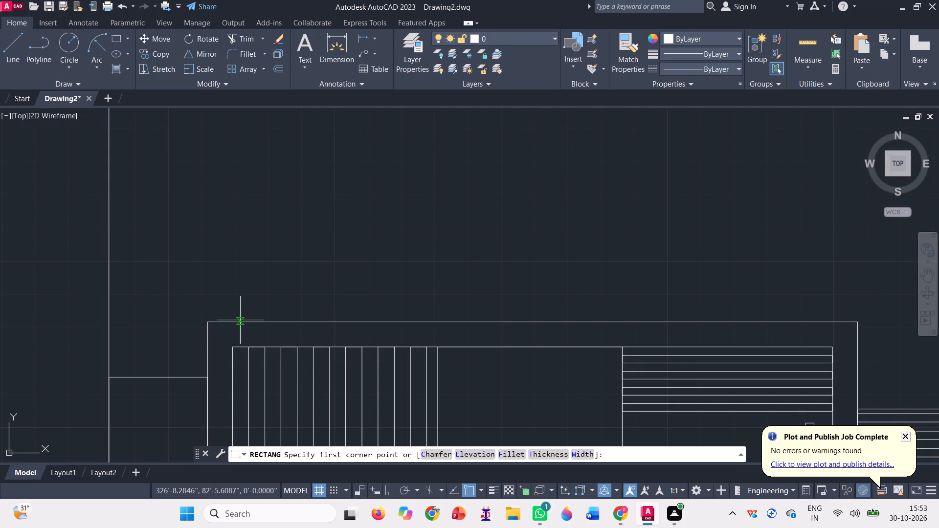
pyautogui.click(240, 319)
pyautogui.scroll(-4, 219, 329)
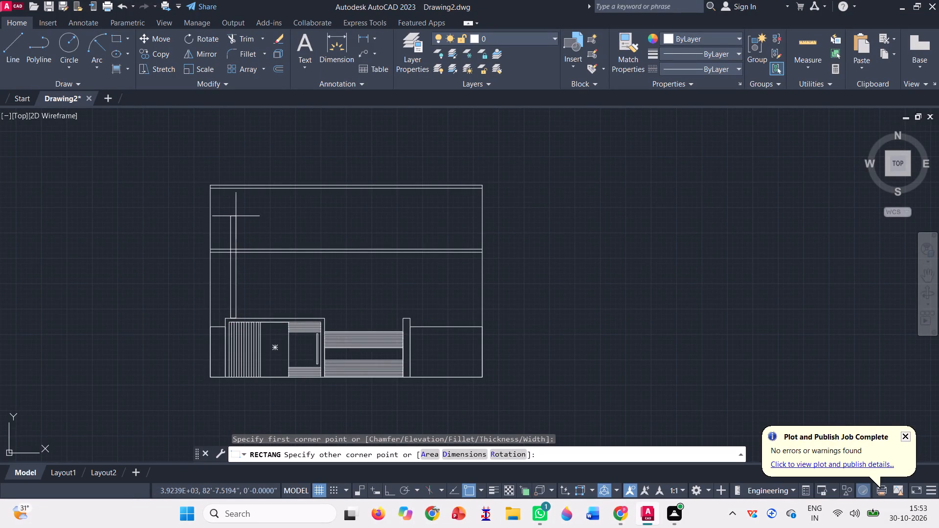
pyautogui.click(242, 230)
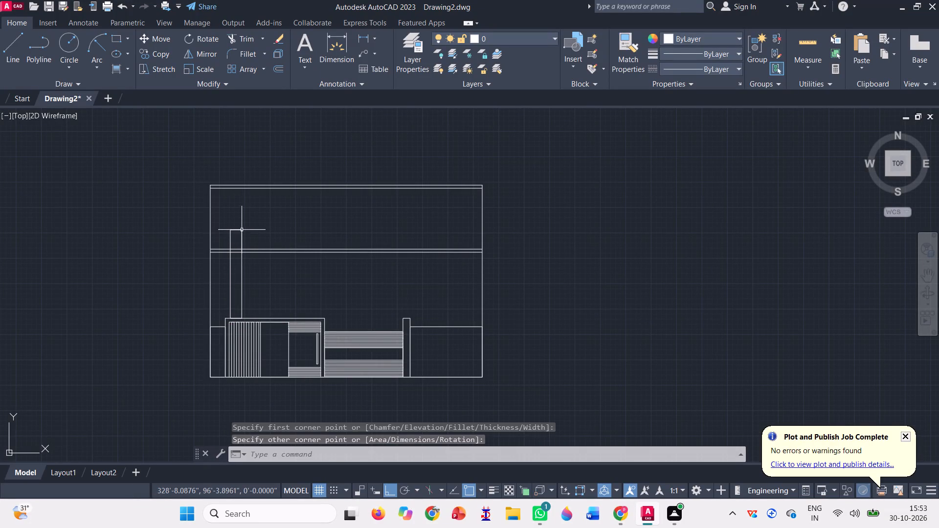
# Erase the two horizontal lines of the middle floor band.
pyautogui.click(280, 262)
pyautogui.click(274, 241)
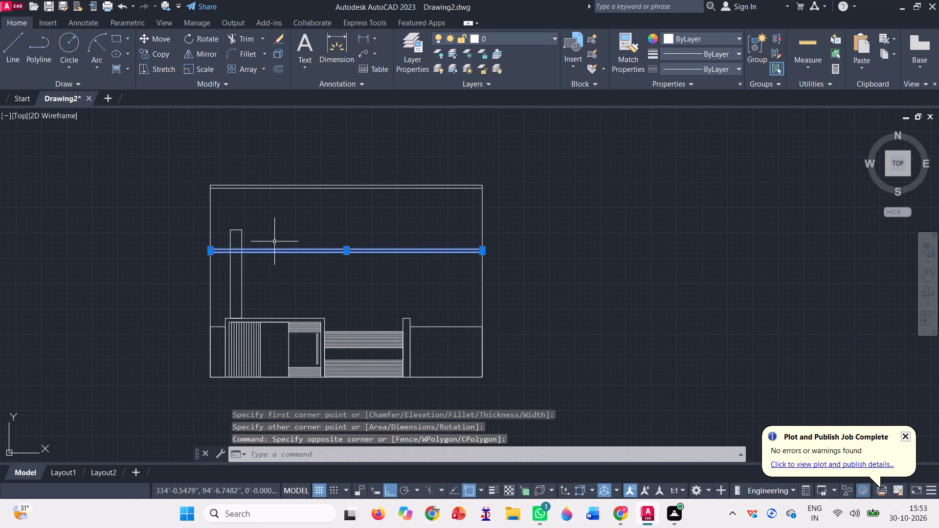
pyautogui.press('Delete')
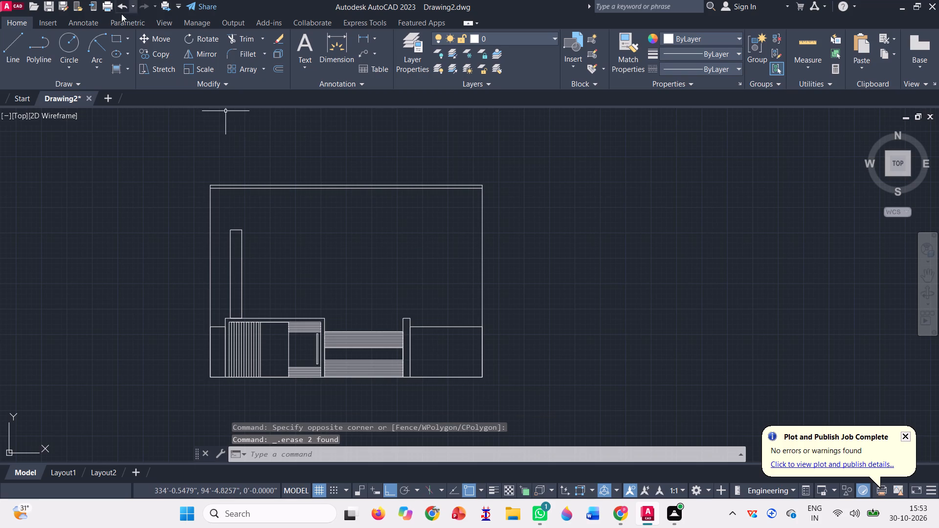
# Draw a thin horizontal rectangle, about 24'-9" long and 1'-1" deep, starting at the tall narrow rectangle's top-left corner.
pyautogui.click(116, 36)
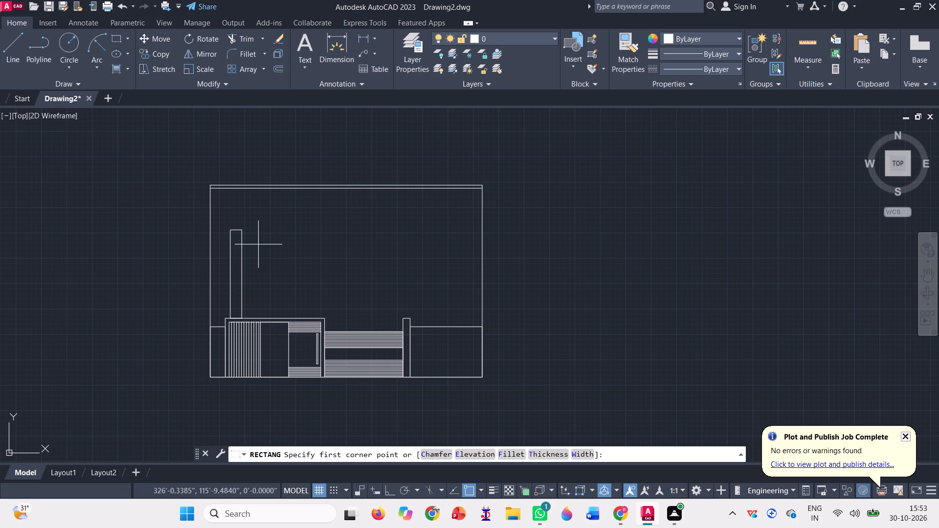
pyautogui.click(231, 228)
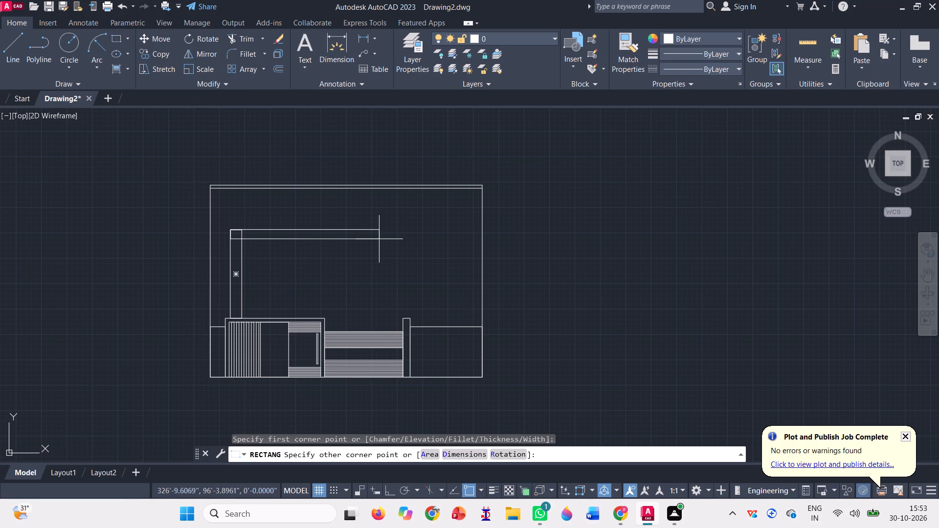
pyautogui.click(381, 237)
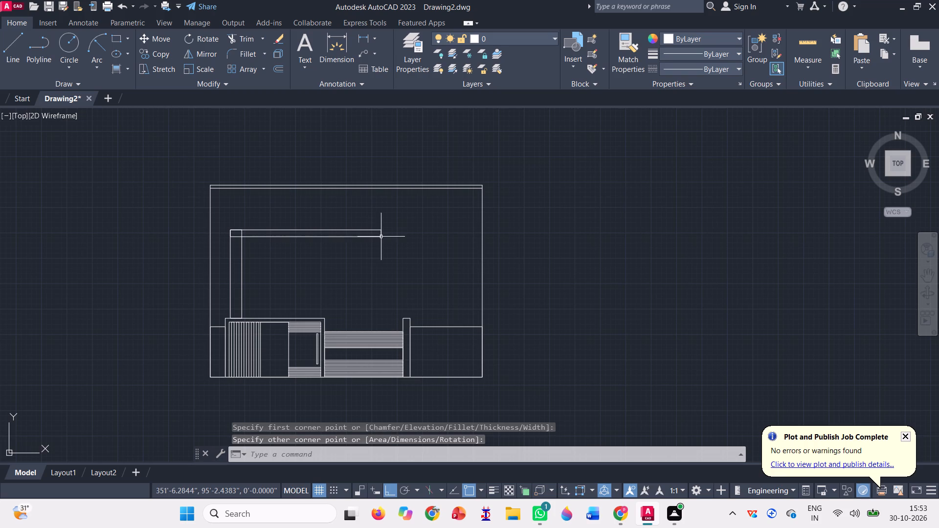
# Trim the overlapping lines at the corner where the vertical and horizontal bars meet.
pyautogui.click(239, 41)
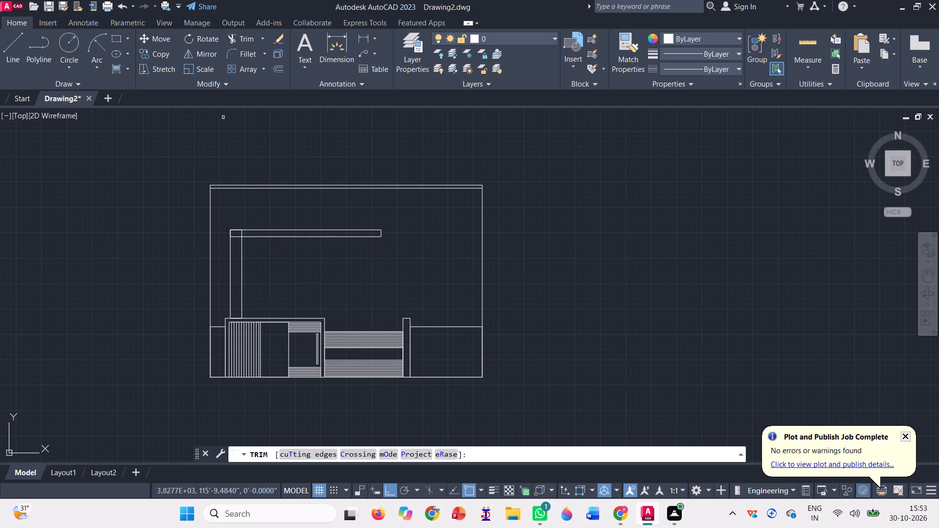
pyautogui.scroll(3, 235, 243)
pyautogui.click(227, 225)
pyautogui.click(257, 202)
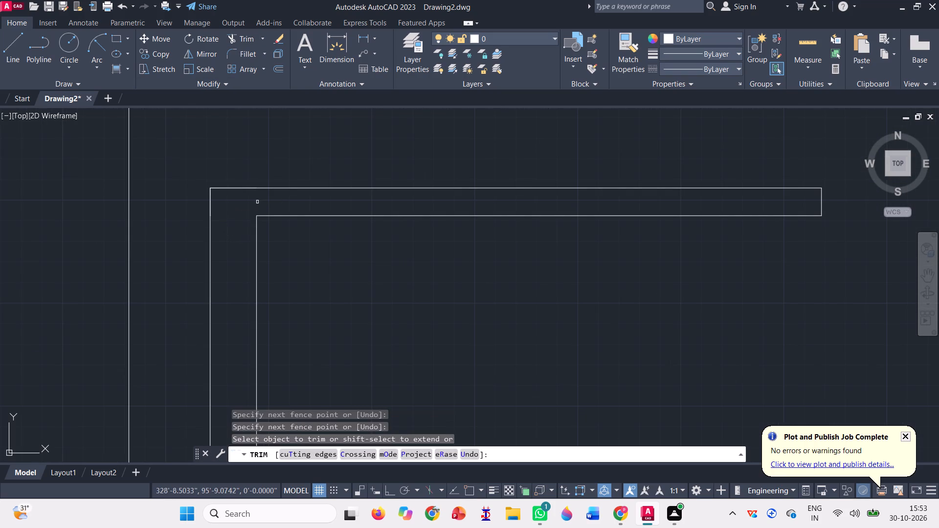
pyautogui.click(225, 188)
pyautogui.click(209, 208)
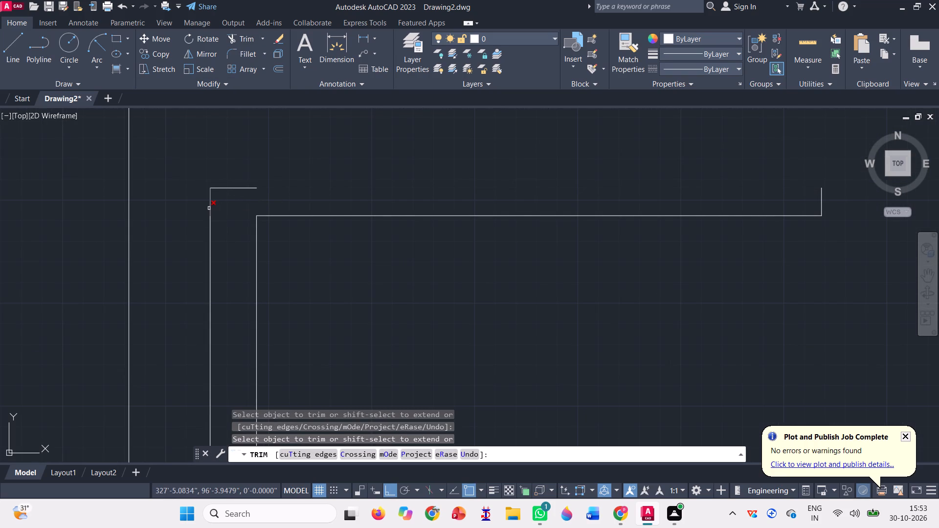
pyautogui.scroll(-1, 188, 217)
# Extend the short top edge of the vertical bar across to the horizontal bar's far end, closing the L-shaped frame.
pyautogui.click(262, 34)
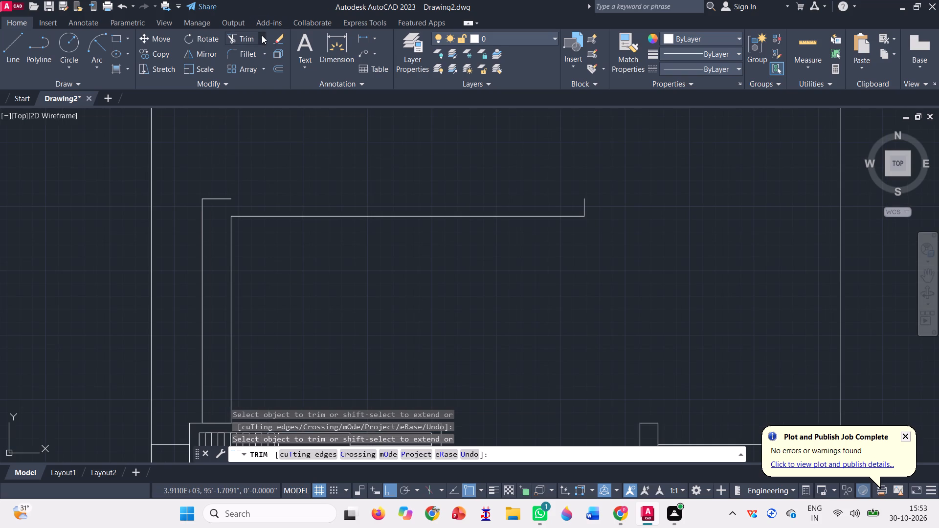
pyautogui.click(245, 82)
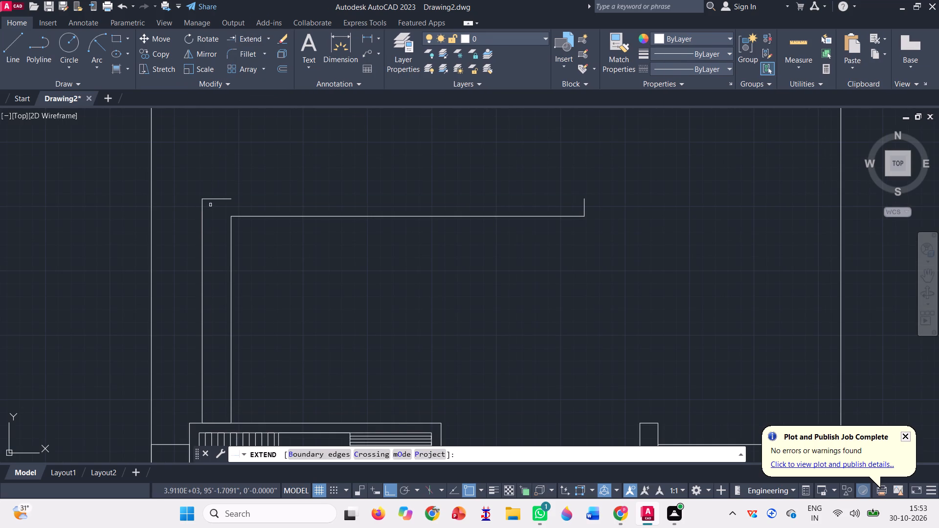
pyautogui.click(210, 204)
pyautogui.click(209, 194)
pyautogui.scroll(-2, 268, 176)
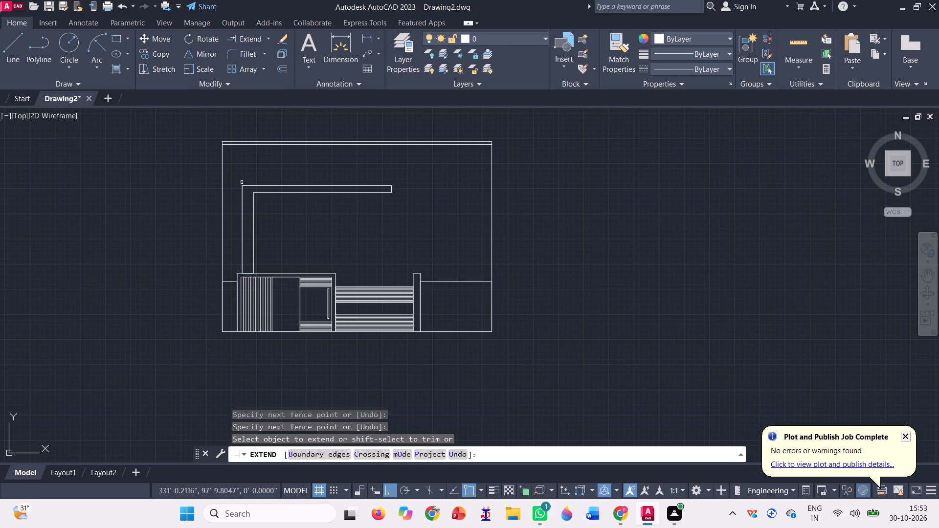
pyautogui.press('Escape')
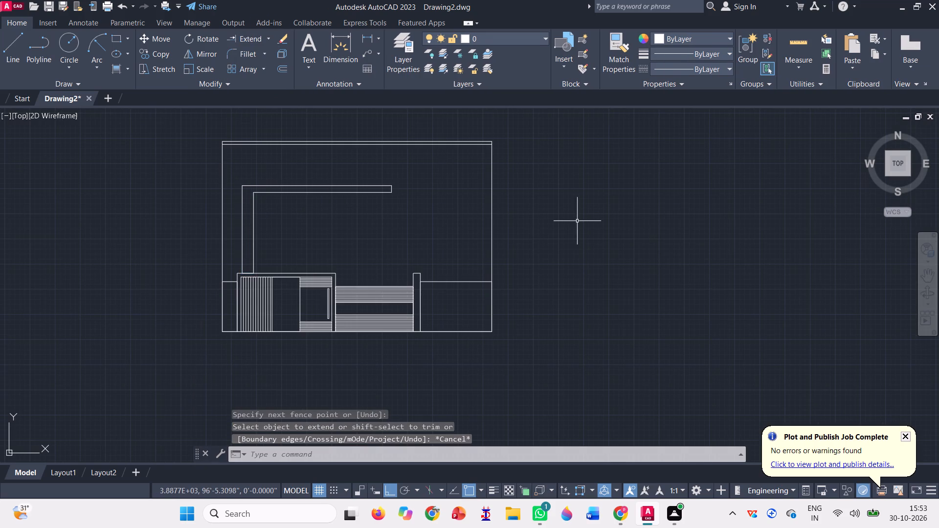
# Start a new rectangle for the upper facade around the L-shaped frame.
pyautogui.scroll(1, 573, 197)
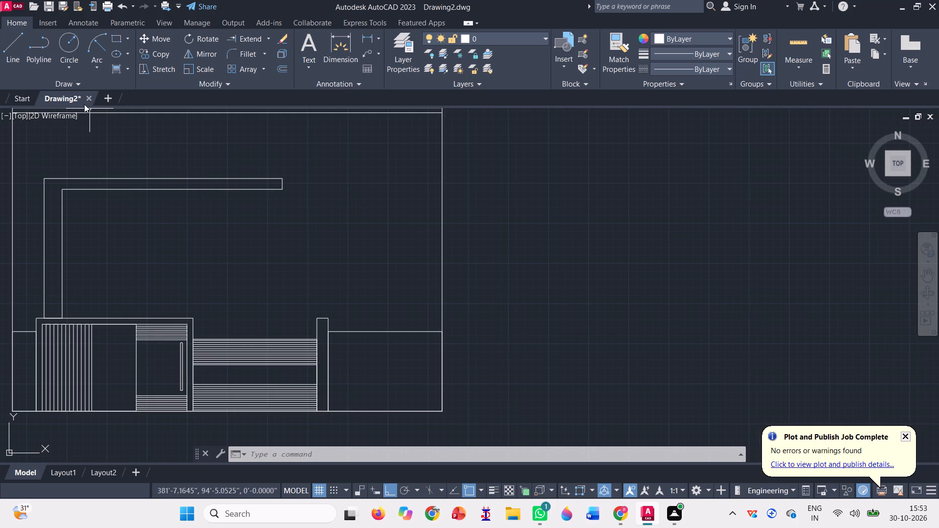
pyautogui.click(117, 39)
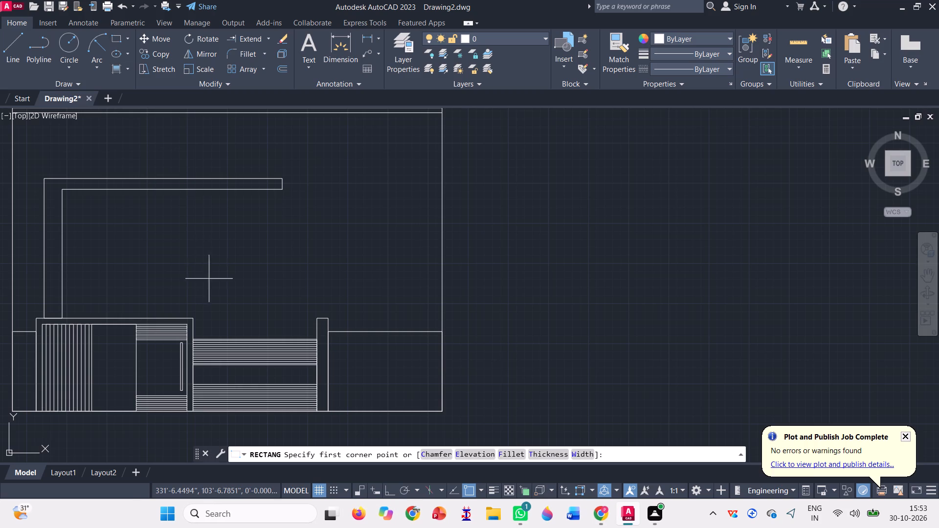
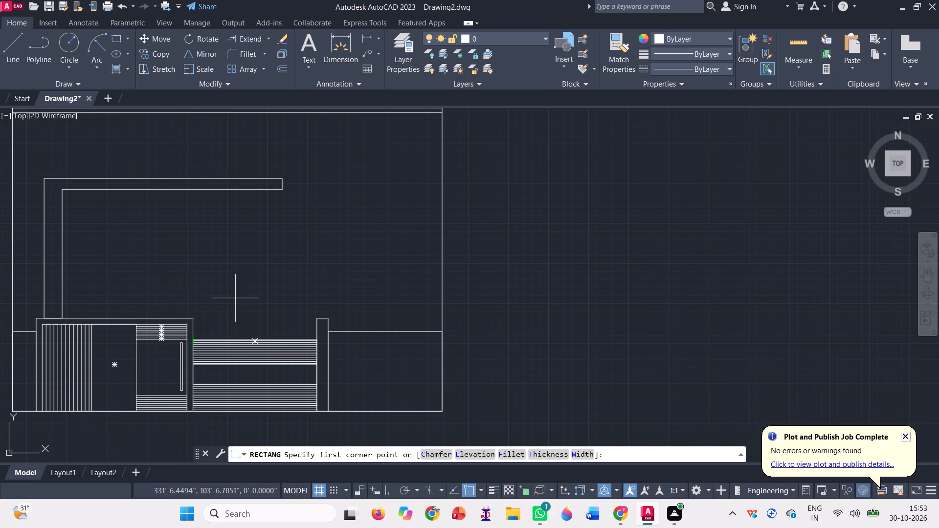
# Draw the upper rectangle from the lower block's top edge up to the inside corner of the L-shaped frame.
pyautogui.click(172, 317)
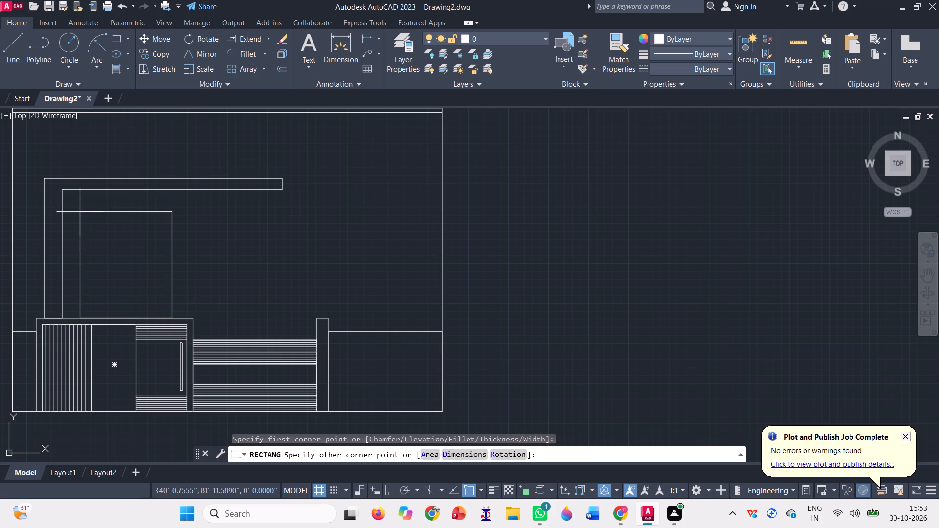
pyautogui.click(61, 186)
# Draw a smaller rectangle inside it, standing on the same base line and inset from its sides and top.
pyautogui.click(115, 33)
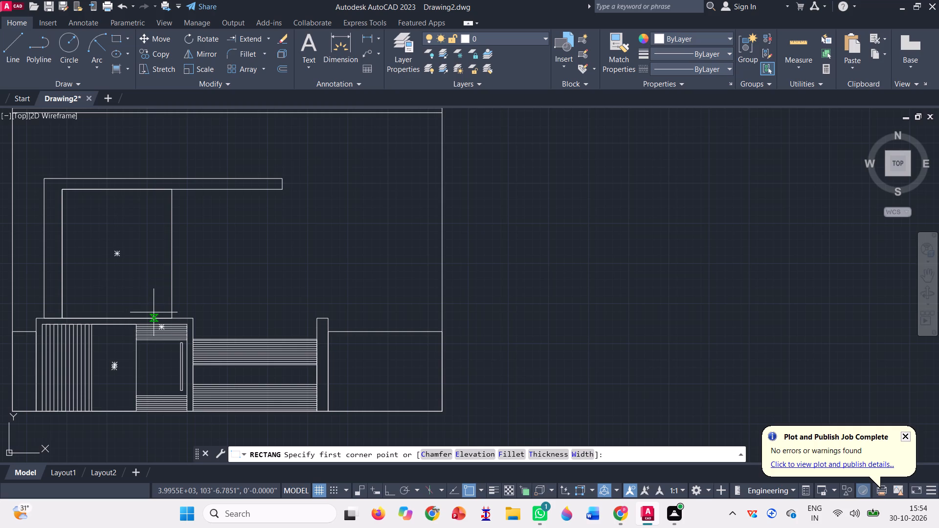
pyautogui.scroll(2, 154, 312)
pyautogui.click(160, 327)
pyautogui.scroll(-1, 149, 312)
pyautogui.scroll(-1, 108, 221)
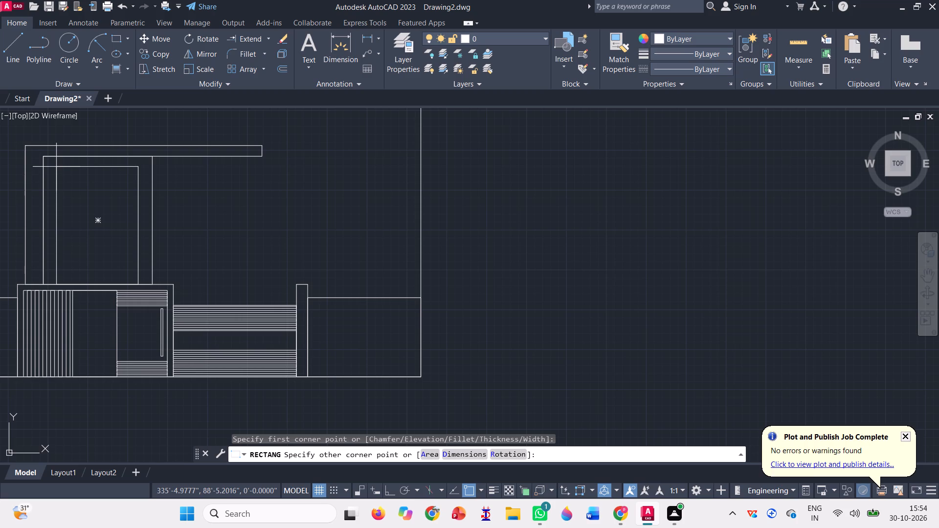
pyautogui.click(56, 167)
# Trim the outer rectangle's side and top edges where they overlap the inner edges of the L-shaped frame.
pyautogui.scroll(-1, 169, 230)
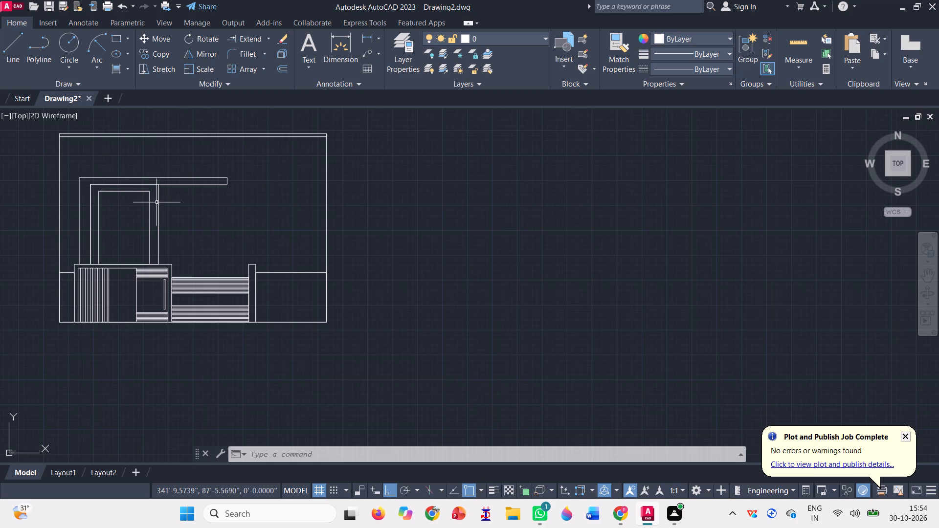
pyautogui.click(266, 36)
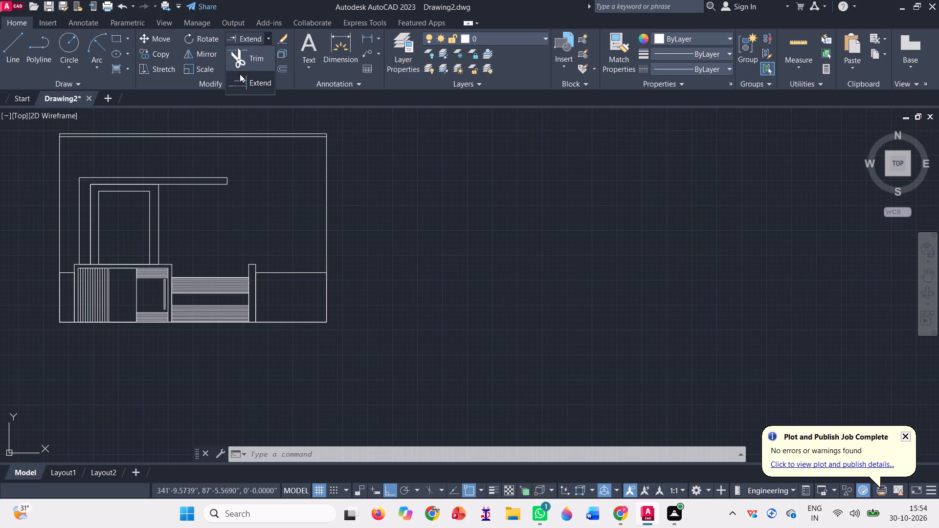
pyautogui.click(239, 50)
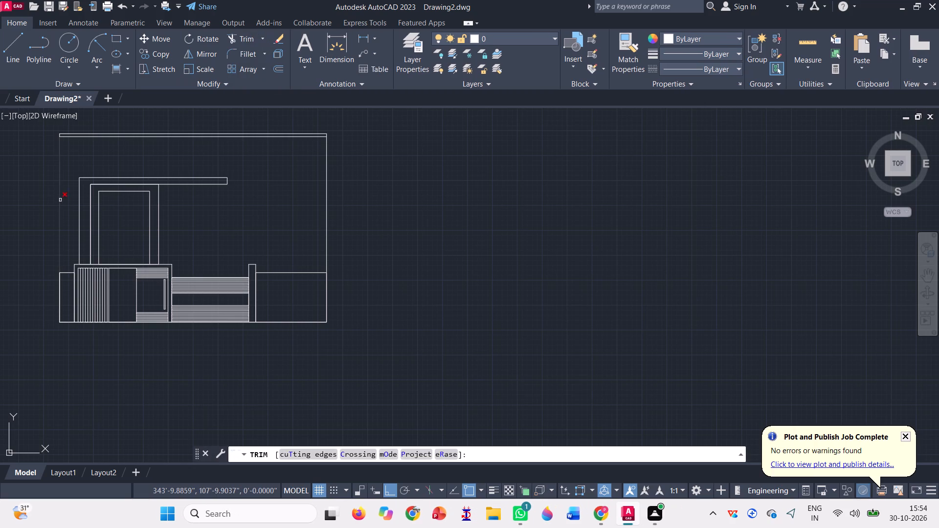
pyautogui.click(91, 188)
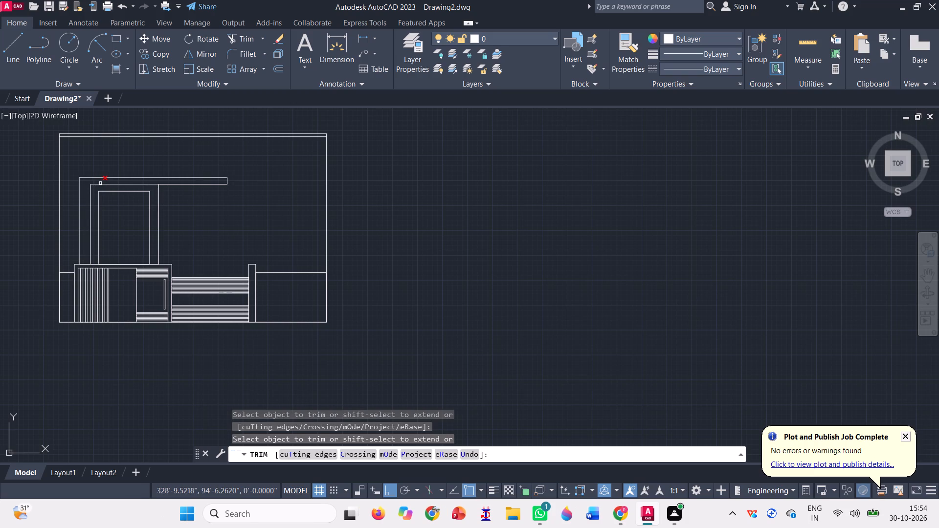
pyautogui.click(100, 183)
pyautogui.press('Escape')
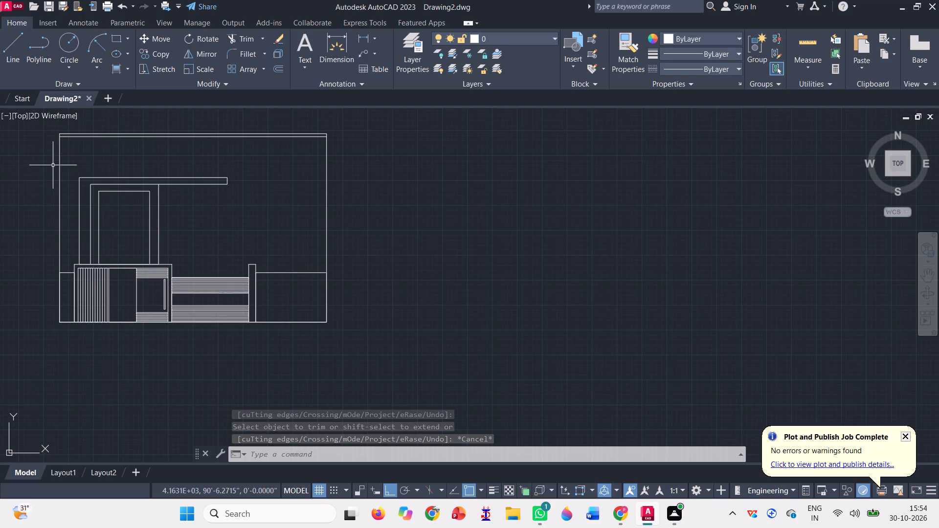
# Move the inner rectangle slightly along its base line, away from the frame's vertical bar.
pyautogui.scroll(1, 53, 167)
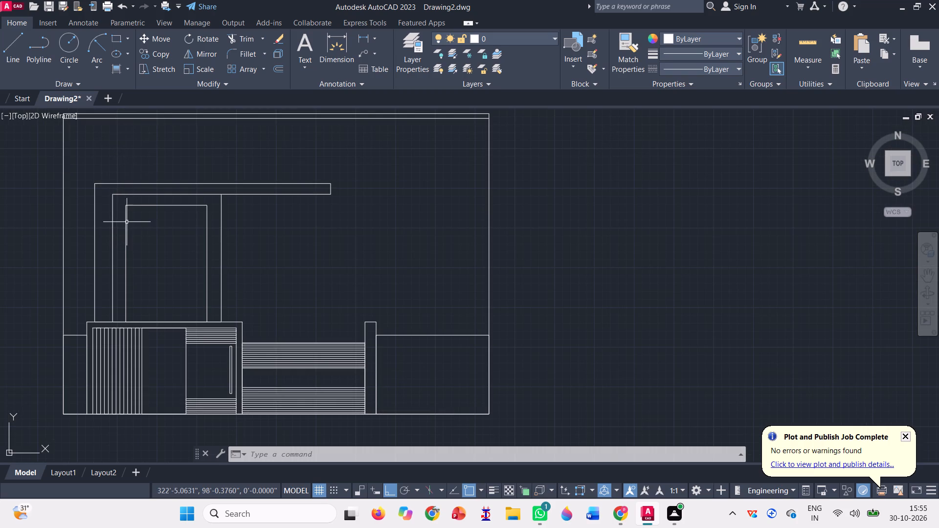
pyautogui.click(127, 225)
pyautogui.write('m')
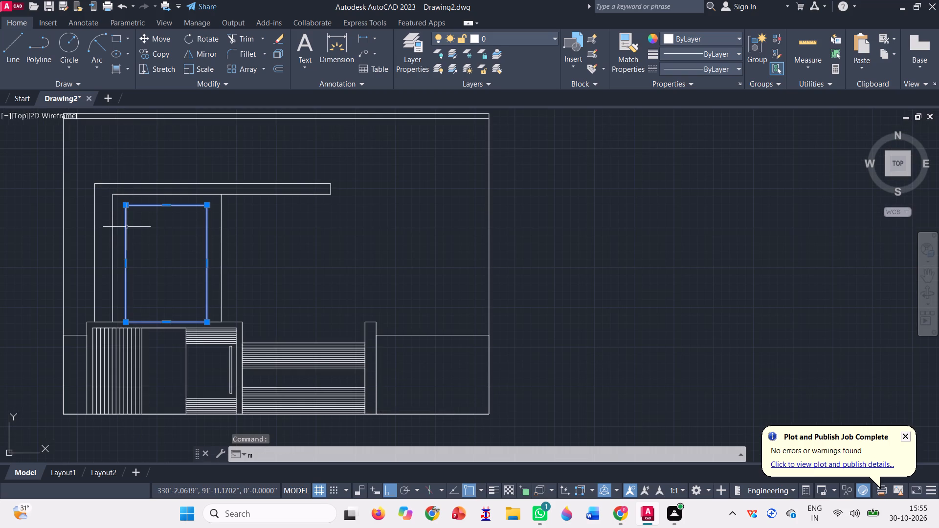
pyautogui.press('space')
pyautogui.scroll(2, 123, 330)
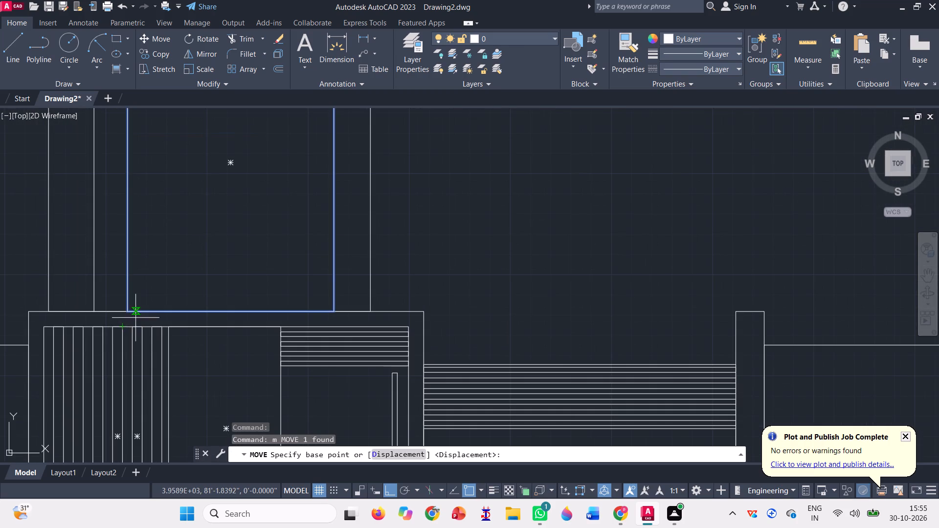
pyautogui.click(129, 313)
pyautogui.click(139, 313)
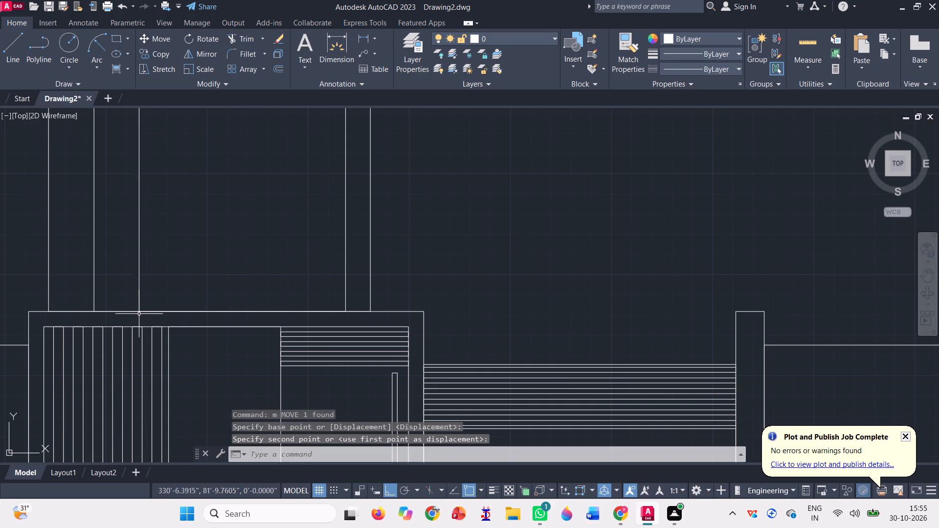
# Replace the inner rectangle with a narrower one, about 7'-6" wide, sharing its top corner nearest the vertical bar and its base line.
pyautogui.scroll(-2, 139, 313)
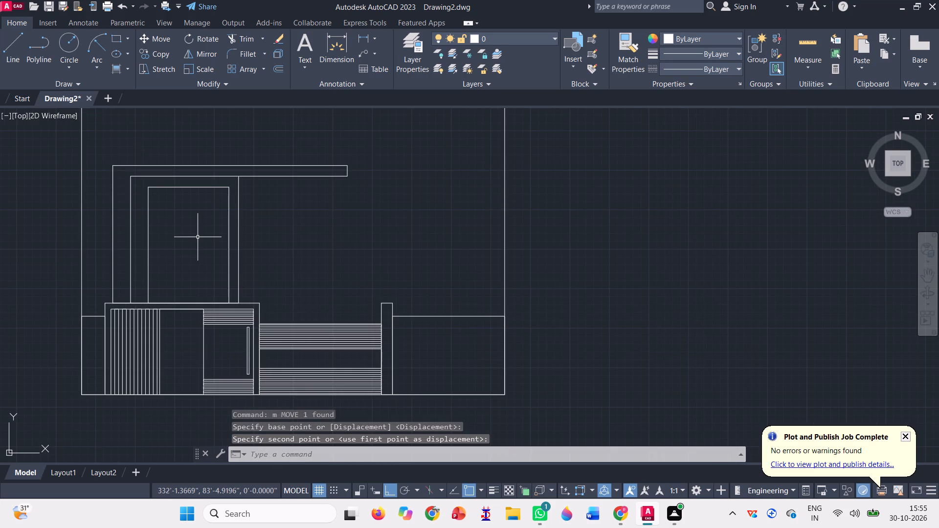
pyautogui.click(114, 36)
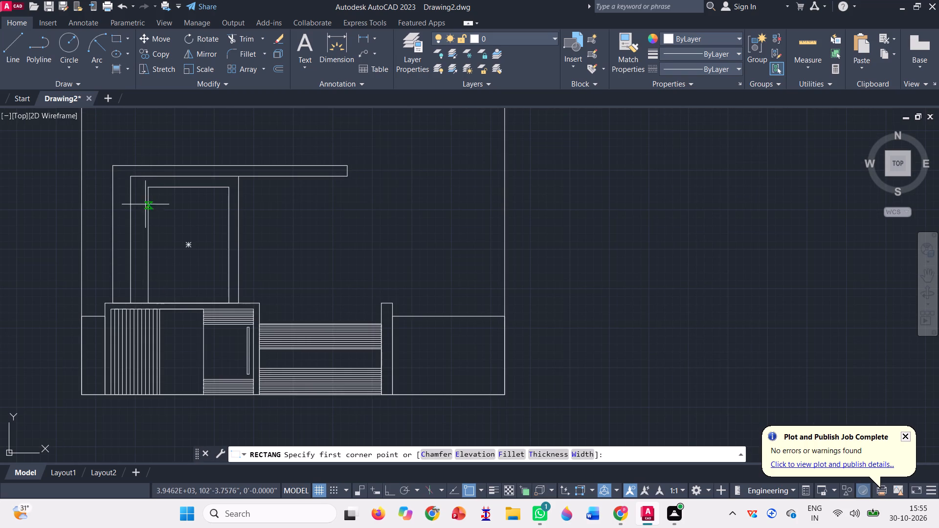
pyautogui.click(147, 183)
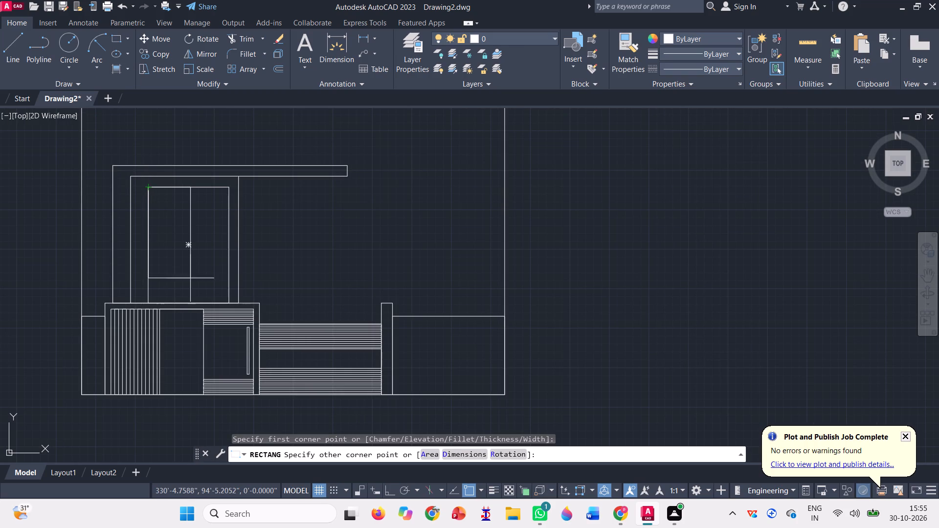
pyautogui.scroll(2, 215, 296)
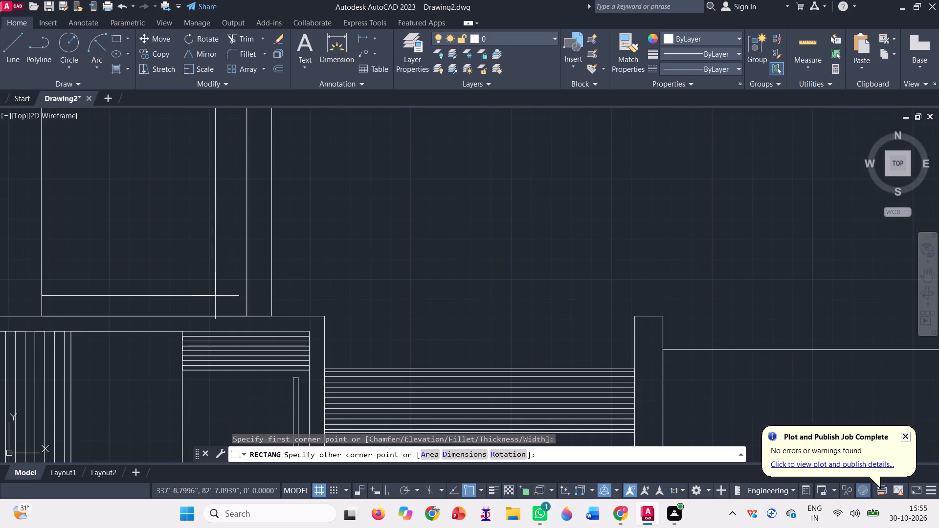
pyautogui.click(224, 316)
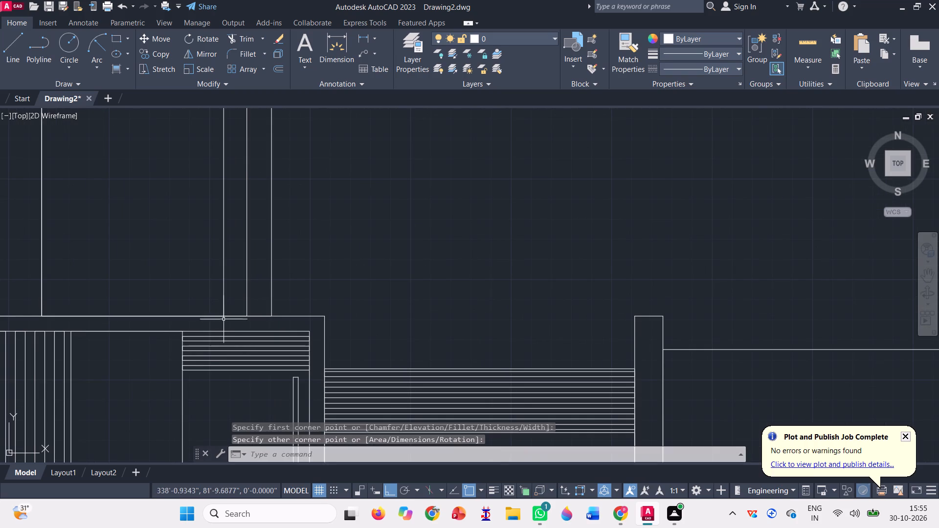
pyautogui.scroll(-2, 228, 322)
pyautogui.click(236, 284)
pyautogui.press('Delete')
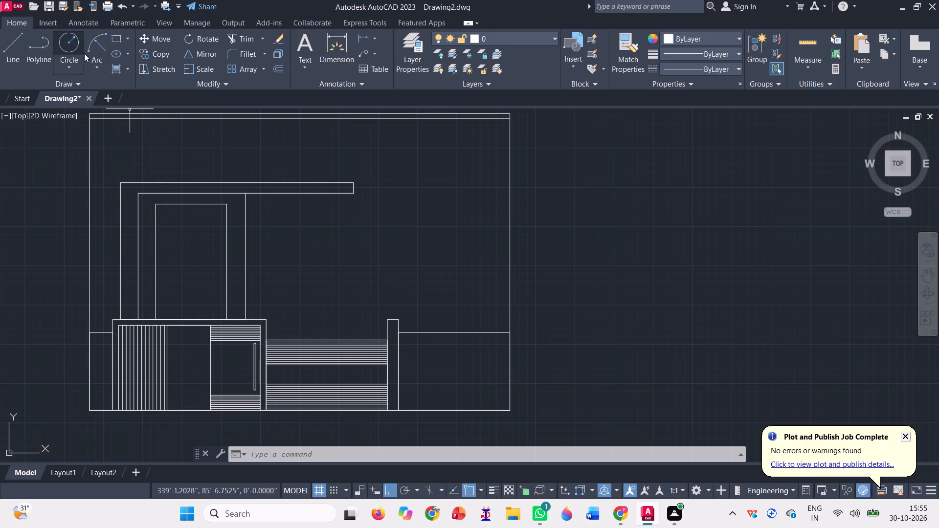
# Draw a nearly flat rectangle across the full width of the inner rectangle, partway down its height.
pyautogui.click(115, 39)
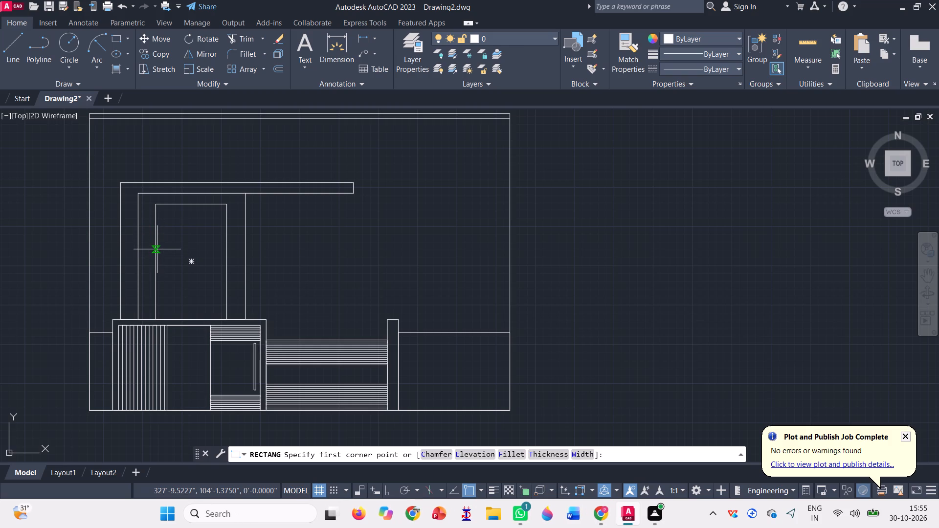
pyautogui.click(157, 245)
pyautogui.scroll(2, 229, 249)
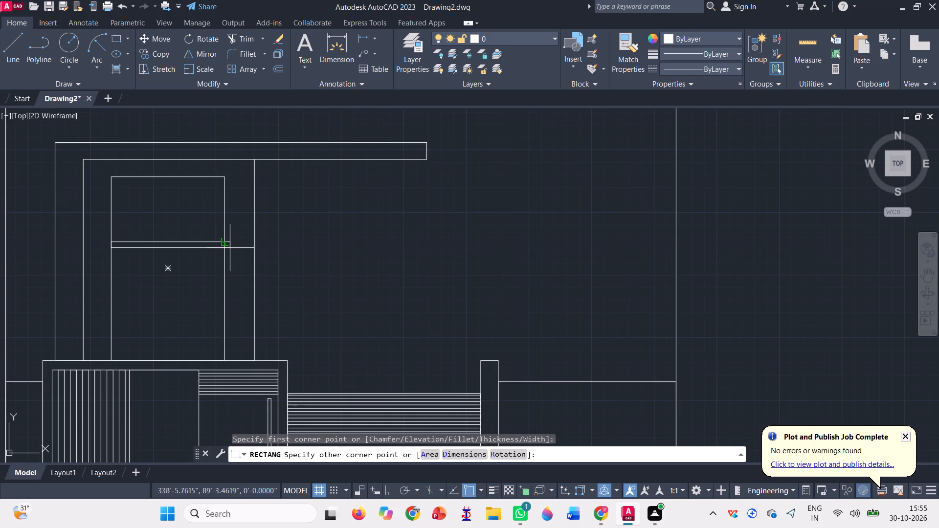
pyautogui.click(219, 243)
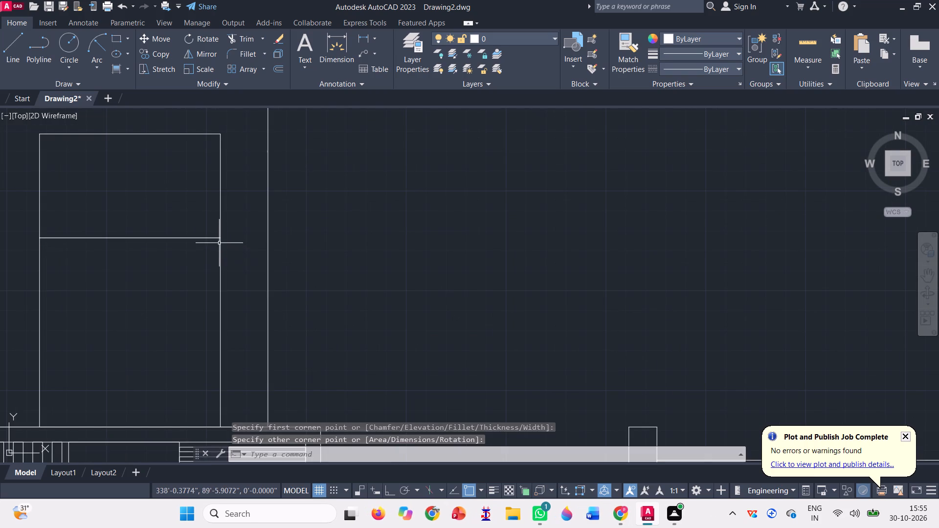
# Draw a very thin horizontal strip rectangle spanning the inner rectangle between its two long sides, above mid-height.
pyautogui.scroll(3, 141, 231)
pyautogui.scroll(-4, 198, 261)
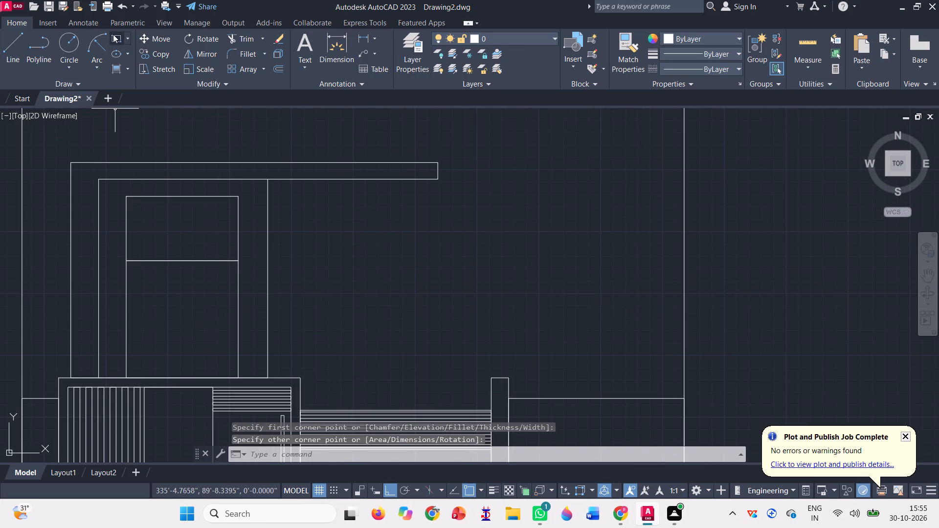
pyautogui.click(115, 36)
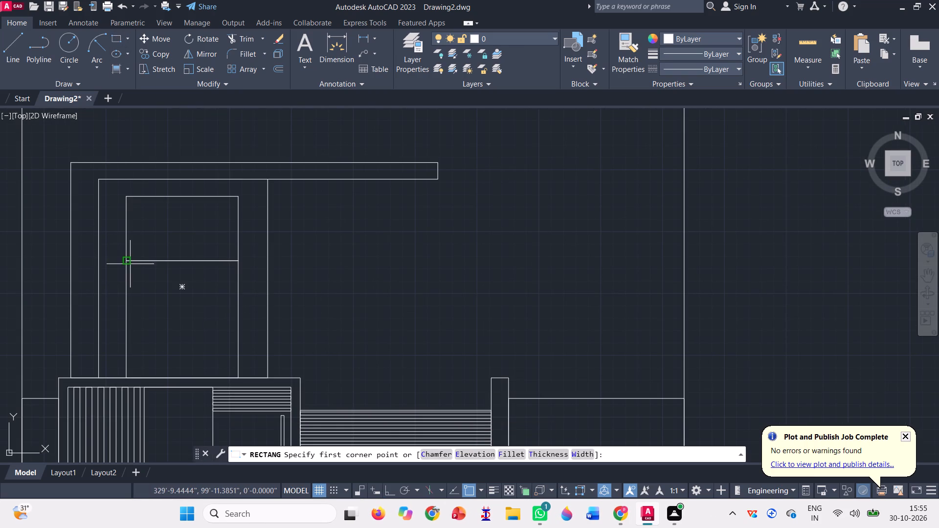
pyautogui.click(126, 260)
pyautogui.scroll(3, 225, 267)
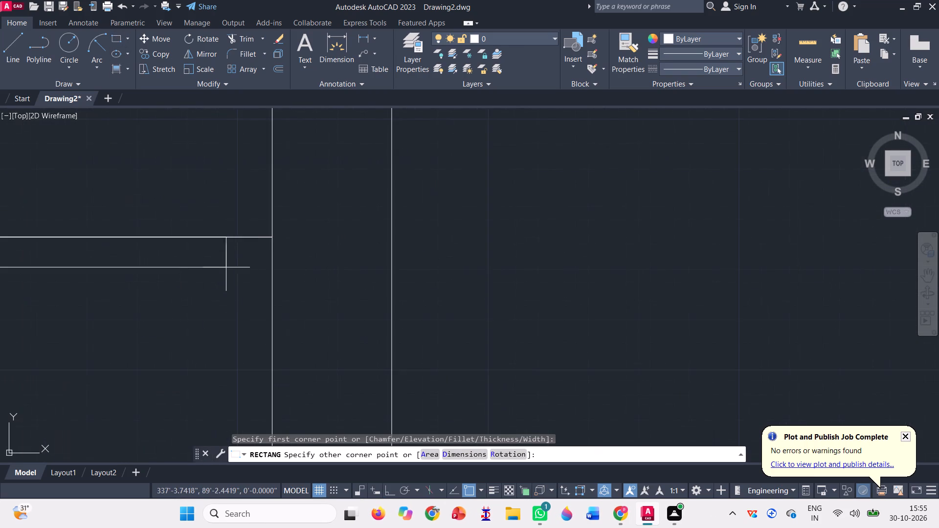
pyautogui.scroll(3, 278, 251)
pyautogui.scroll(3, 253, 205)
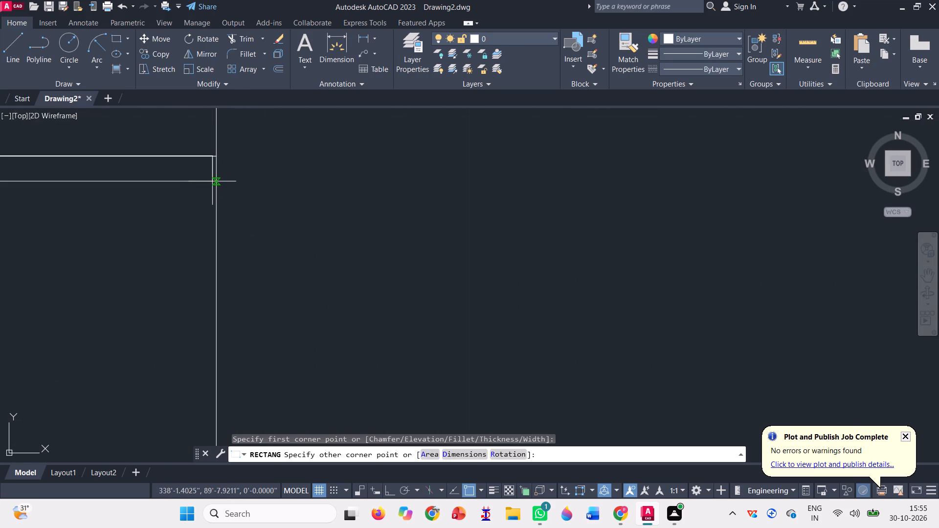
pyautogui.scroll(1, 217, 178)
pyautogui.click(215, 167)
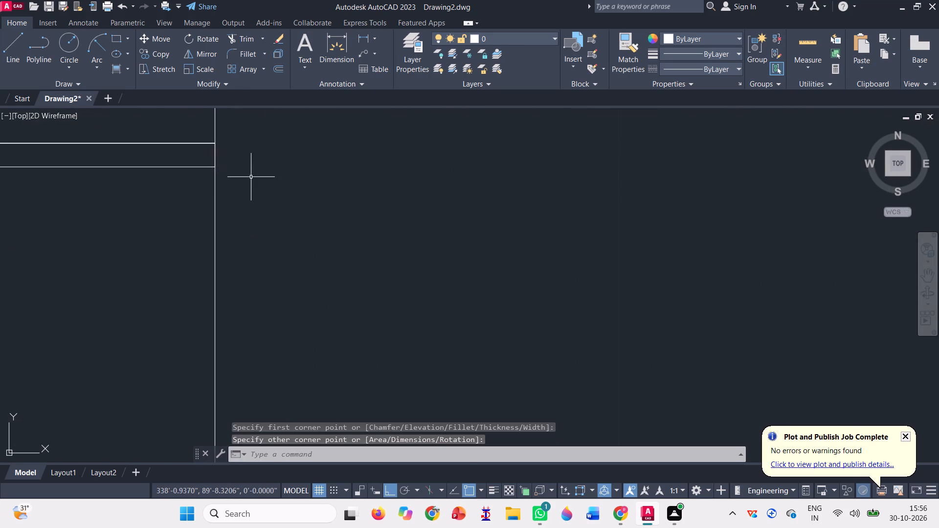
# Move the thin strip straight down along the inner rectangle's side to just above its base.
pyautogui.scroll(-1, 252, 177)
pyautogui.click(193, 155)
pyautogui.scroll(-3, 297, 196)
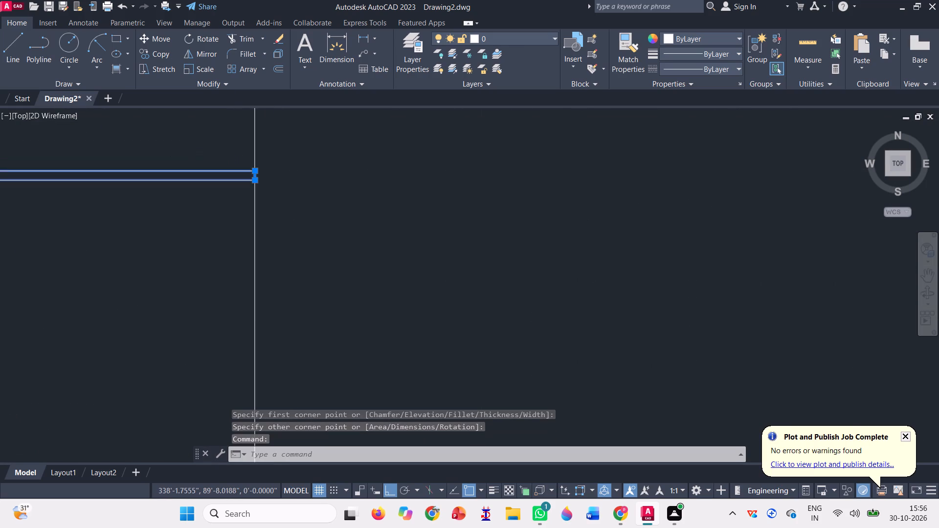
pyautogui.write('m')
pyautogui.press('space')
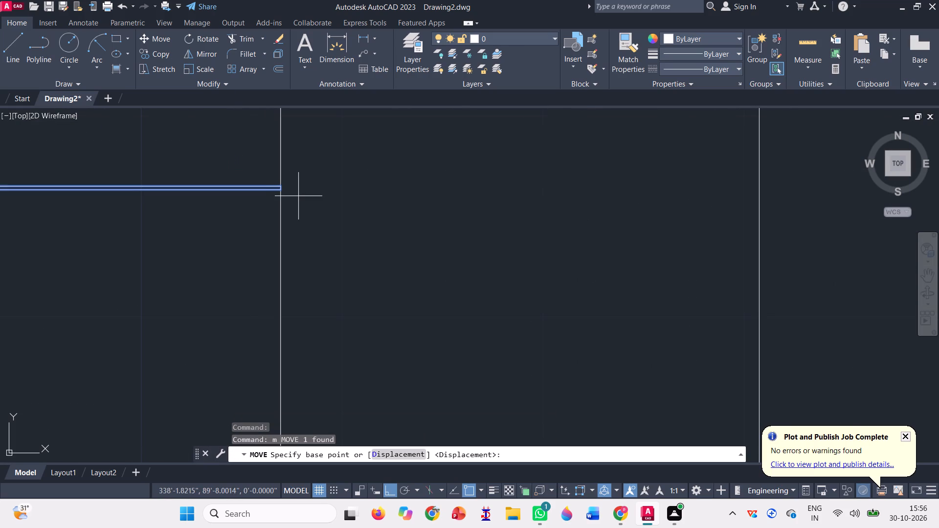
pyautogui.scroll(-3, 298, 196)
pyautogui.scroll(-1, 351, 189)
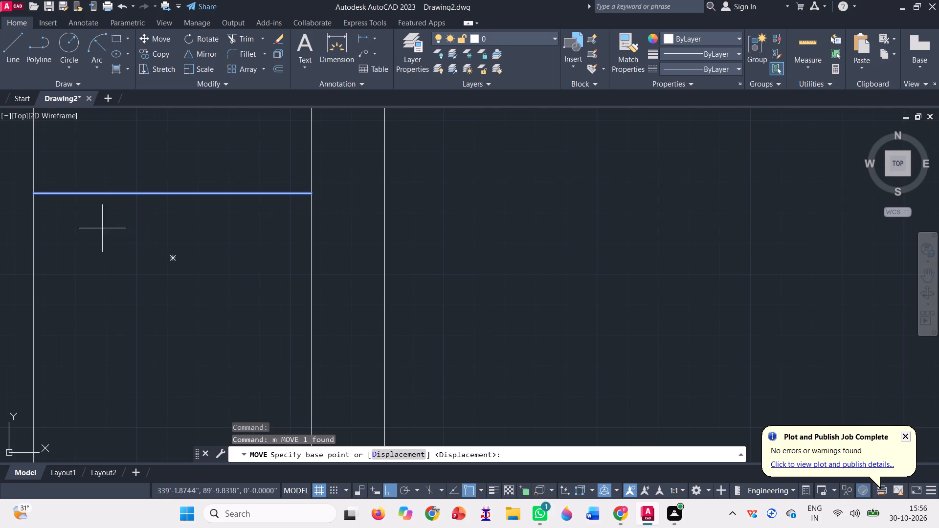
pyautogui.scroll(3, 42, 177)
pyautogui.scroll(-2, 129, 220)
pyautogui.scroll(4, 73, 223)
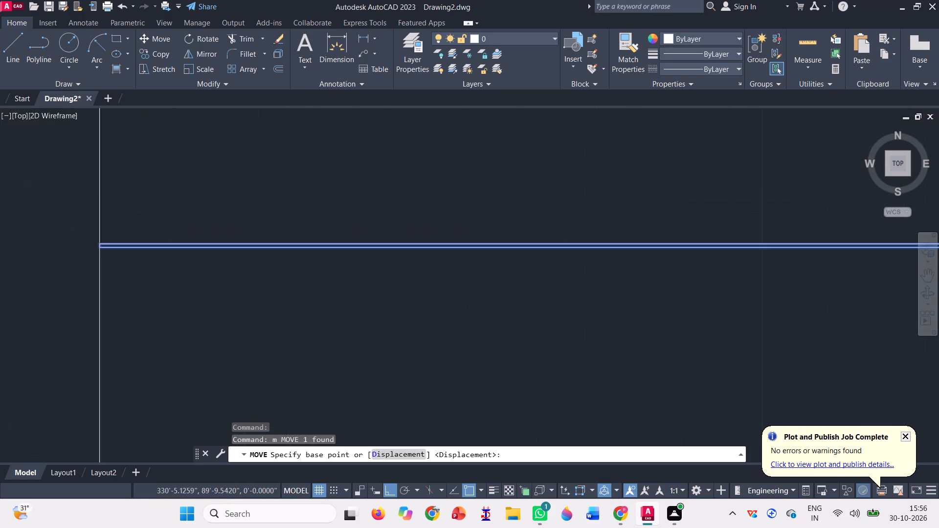
pyautogui.scroll(3, 95, 256)
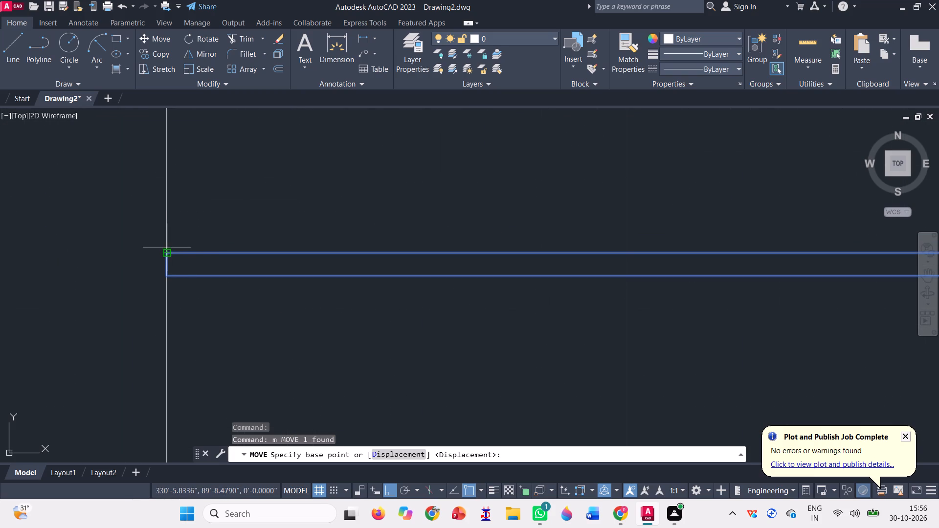
pyautogui.click(165, 253)
pyautogui.scroll(-6, 143, 239)
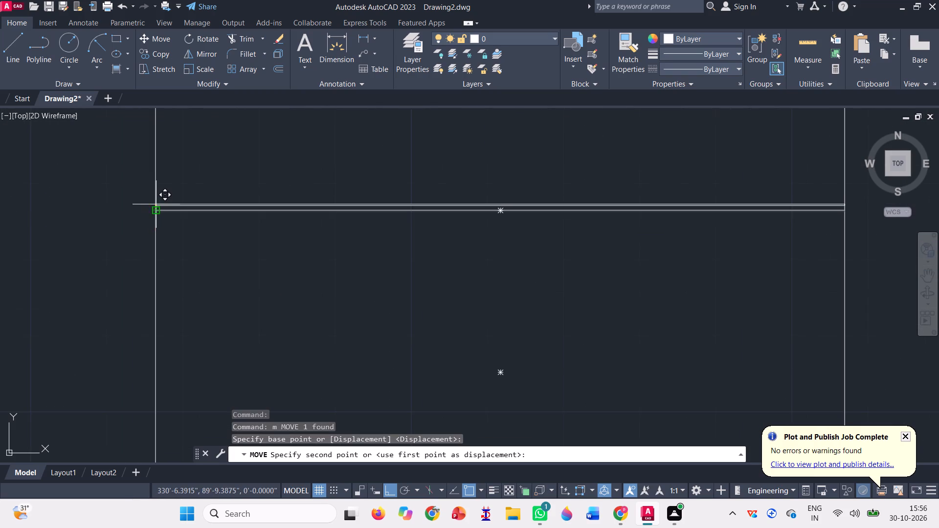
pyautogui.scroll(-3, 156, 203)
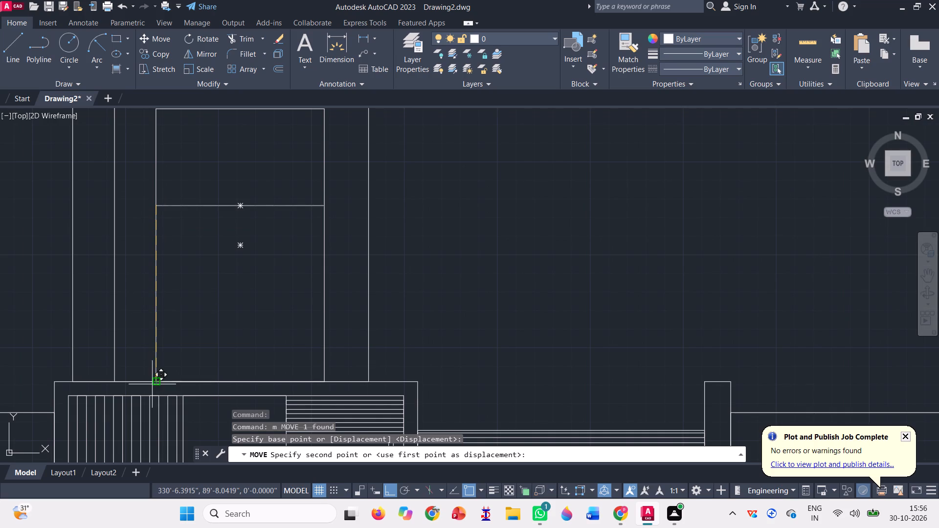
pyautogui.scroll(2, 152, 384)
pyautogui.click(166, 338)
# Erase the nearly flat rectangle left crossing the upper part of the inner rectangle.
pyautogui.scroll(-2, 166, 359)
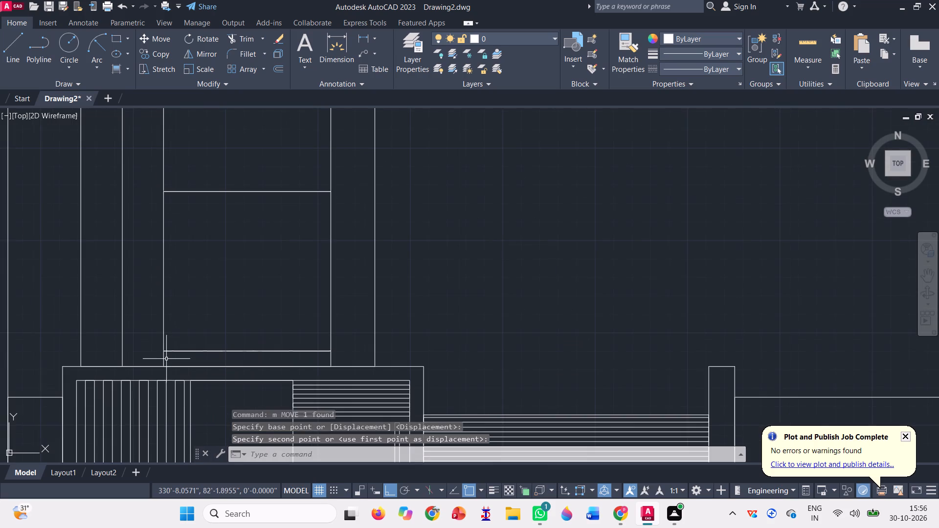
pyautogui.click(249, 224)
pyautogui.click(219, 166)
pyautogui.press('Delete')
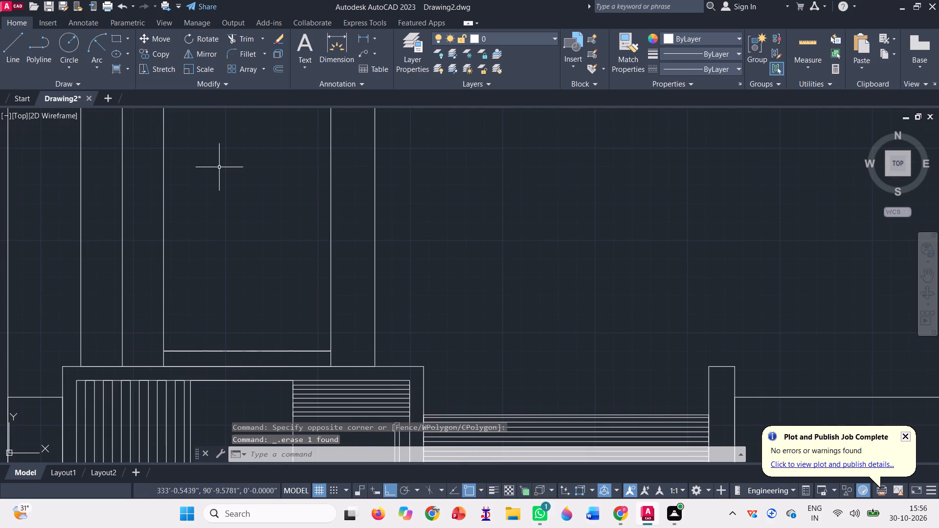
# Copy the very thin horizontal strip from near the inner rectangle's base straight up to the rectangle's mid-height.
pyautogui.scroll(3, 226, 374)
pyautogui.click(181, 293)
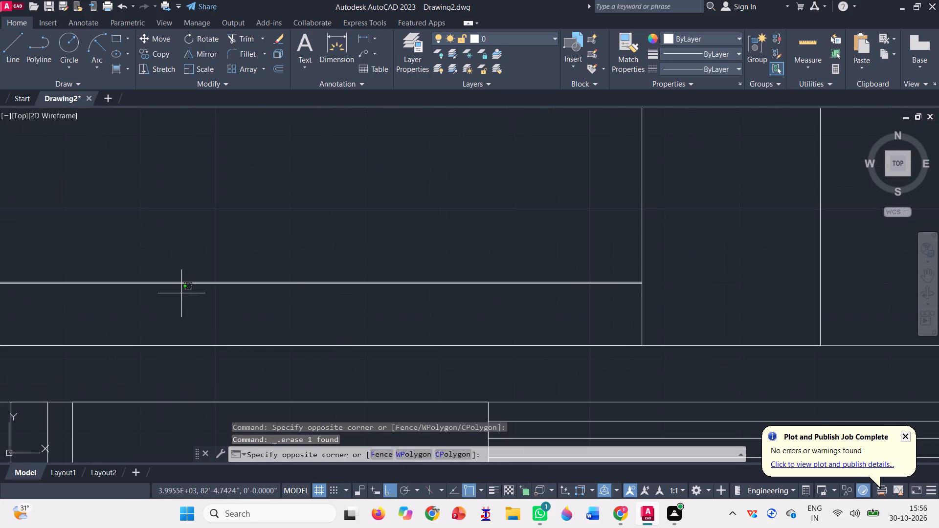
pyautogui.click(136, 228)
pyautogui.scroll(-2, 310, 249)
pyautogui.press('x')
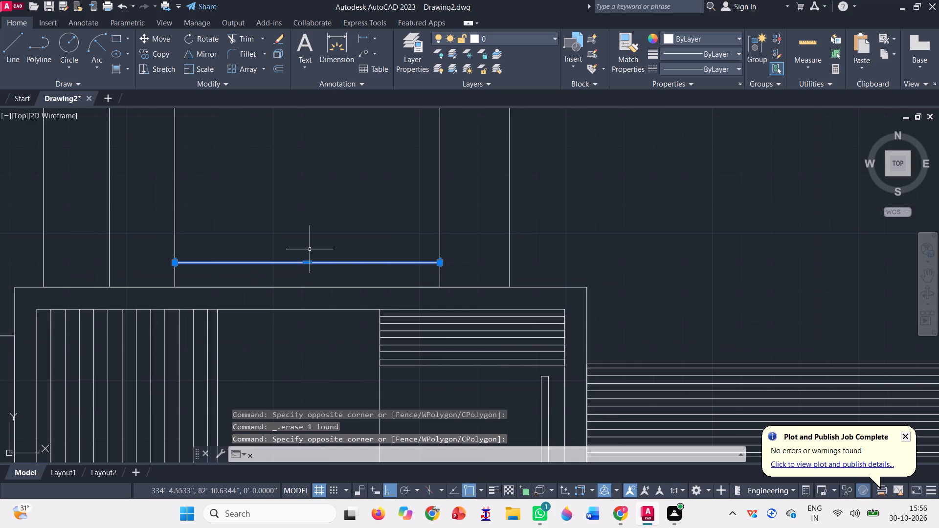
pyautogui.press('BackSpace')
pyautogui.write('co')
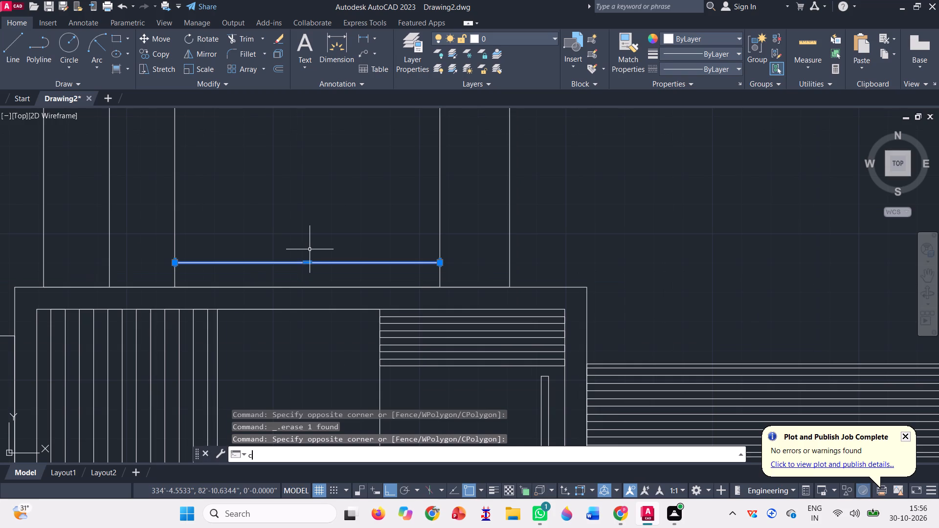
pyautogui.press('space')
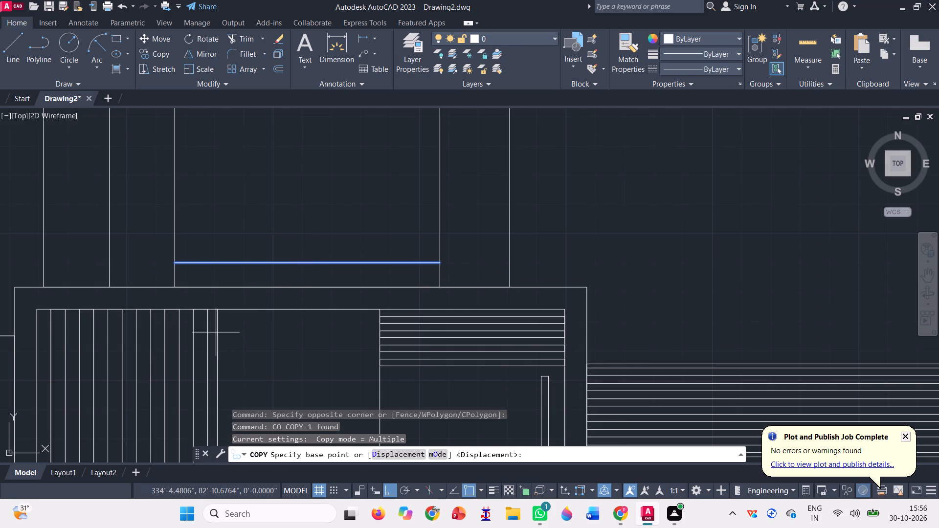
pyautogui.scroll(7, 163, 263)
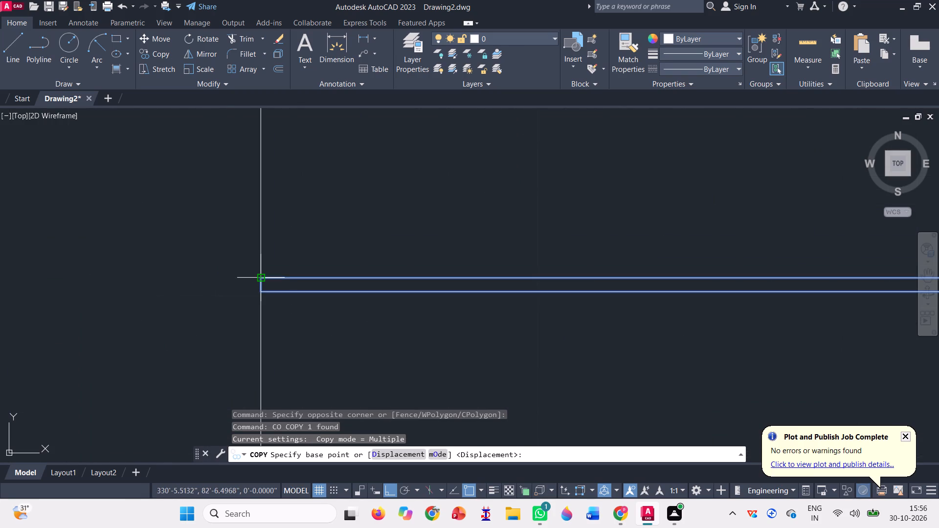
pyautogui.click(258, 274)
pyautogui.scroll(-9, 203, 318)
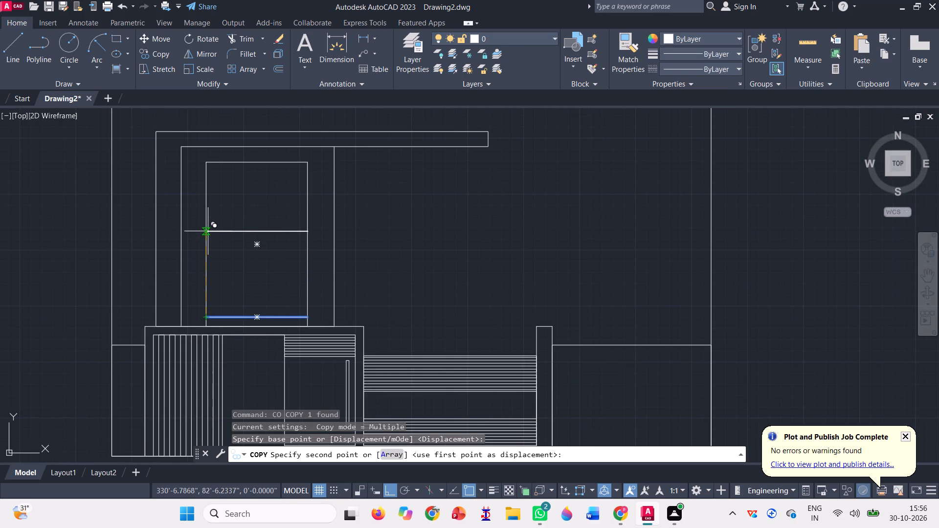
pyautogui.click(211, 248)
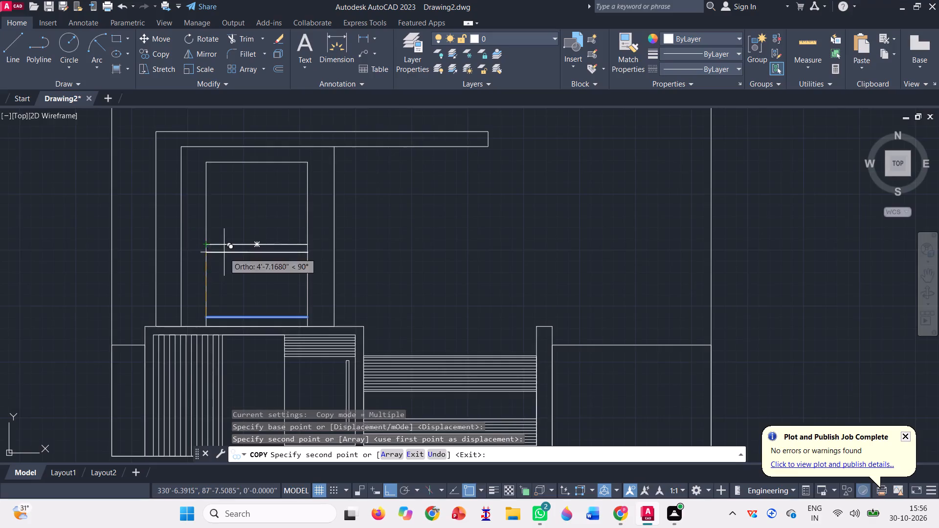
pyautogui.scroll(2, 224, 251)
pyautogui.press('Escape')
pyautogui.scroll(-2, 132, 275)
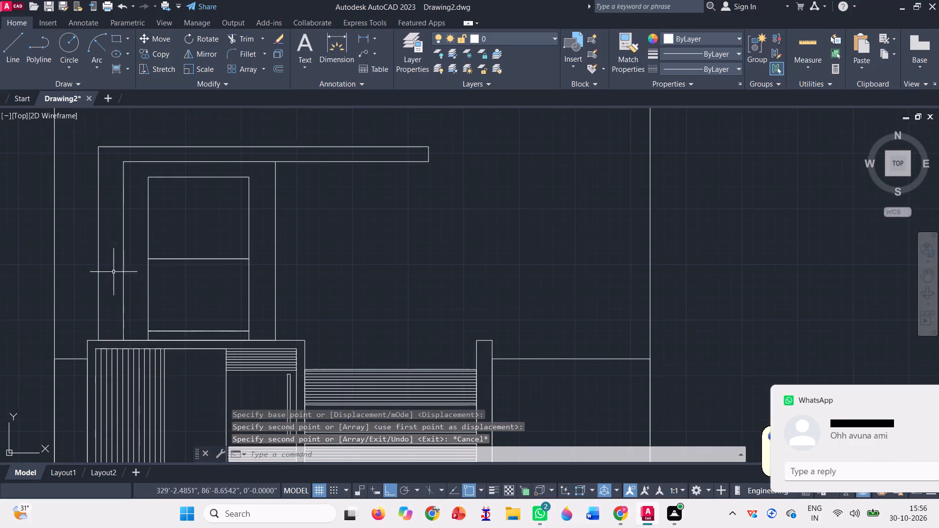
pyautogui.scroll(-1, 103, 264)
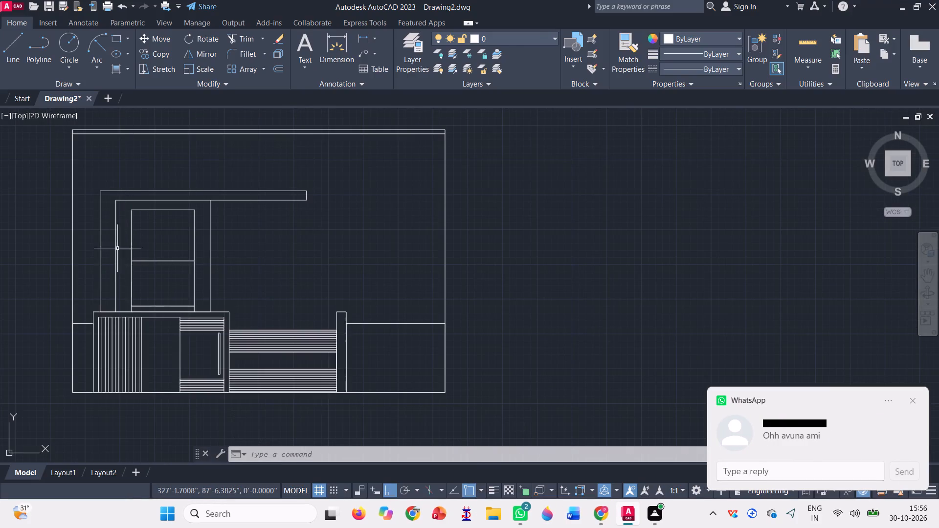
# Draw a long, shallow horizontal rectangle from the tall frame's outer vertical edge, just above its base, to past the pillar.
pyautogui.click(119, 34)
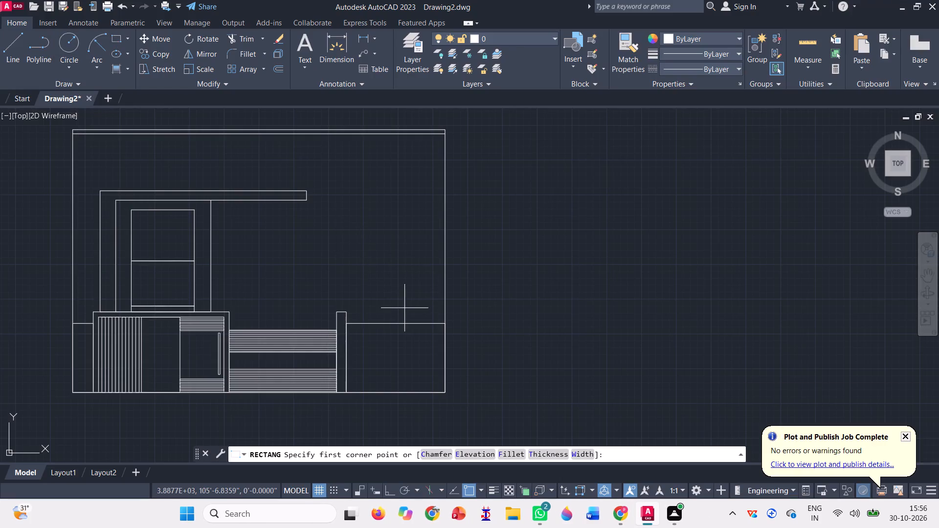
pyautogui.scroll(1, 224, 310)
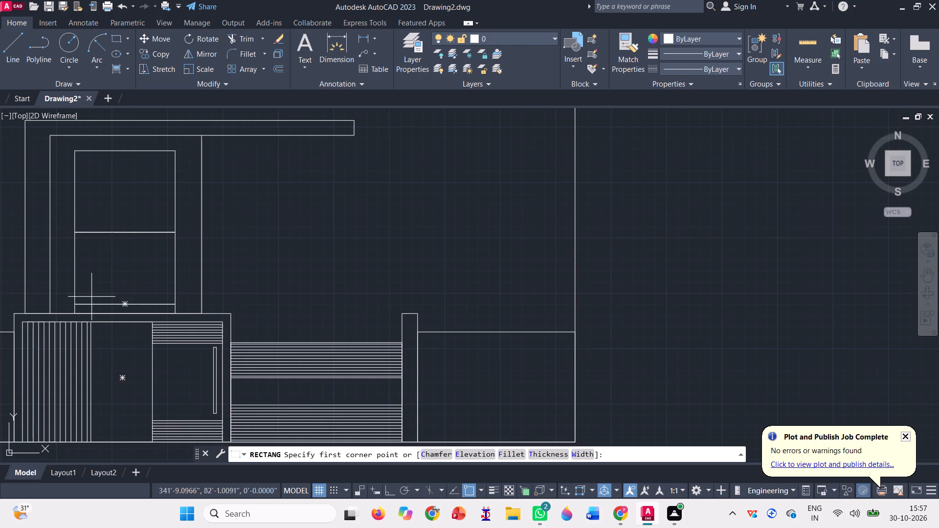
pyautogui.click(202, 304)
pyautogui.scroll(-1, 187, 275)
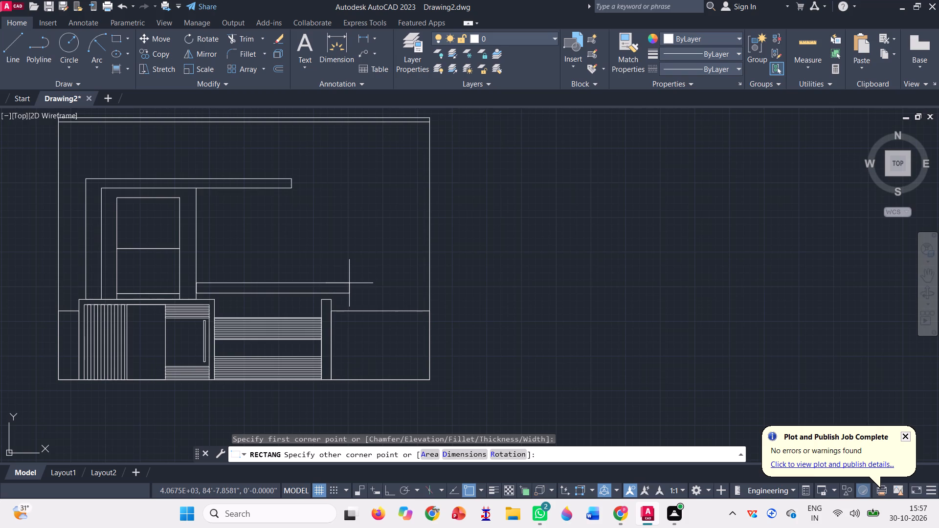
pyautogui.click(349, 283)
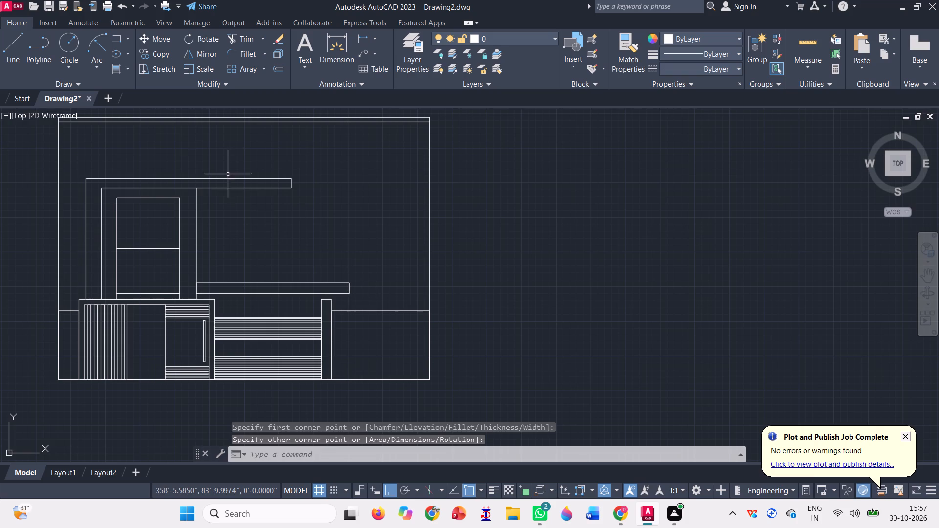
# Draw a narrow upright rectangle from the long band's outer top corner down to the top of the low wall.
pyautogui.click(114, 42)
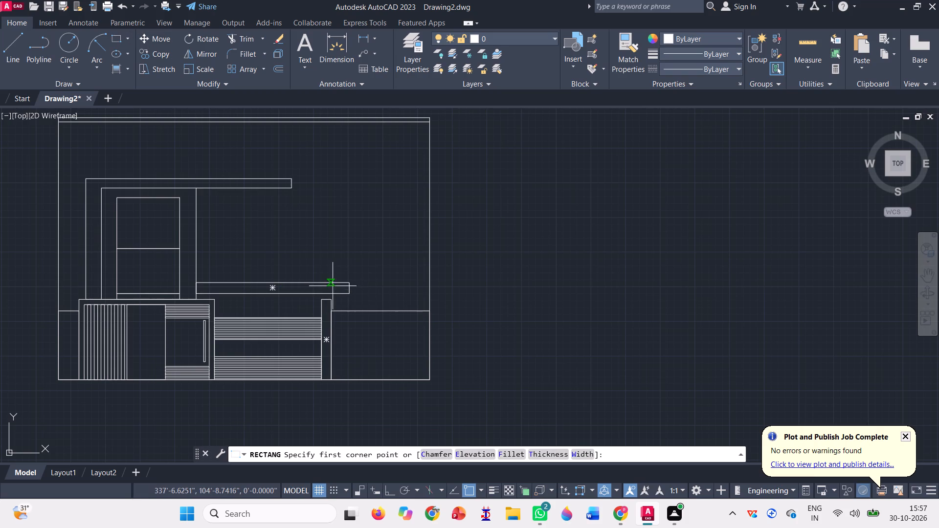
pyautogui.click(349, 281)
pyautogui.scroll(2, 348, 310)
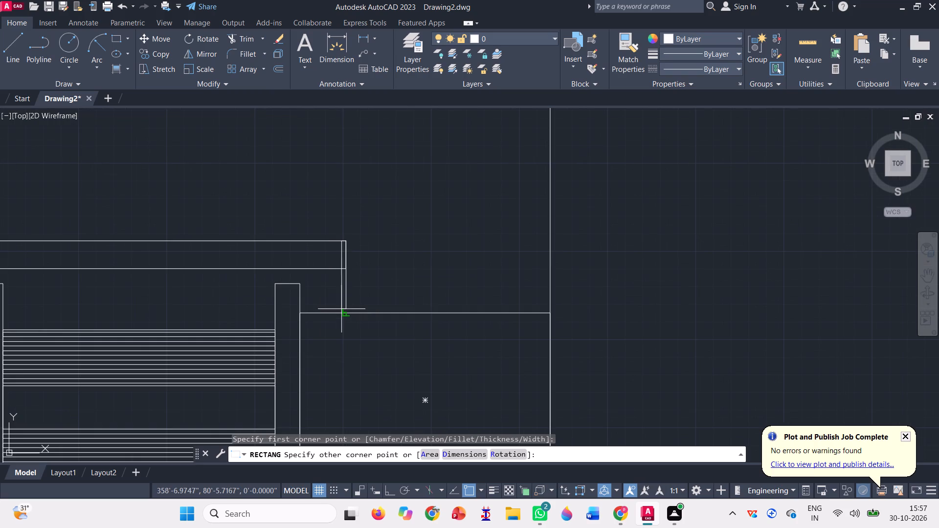
pyautogui.click(334, 312)
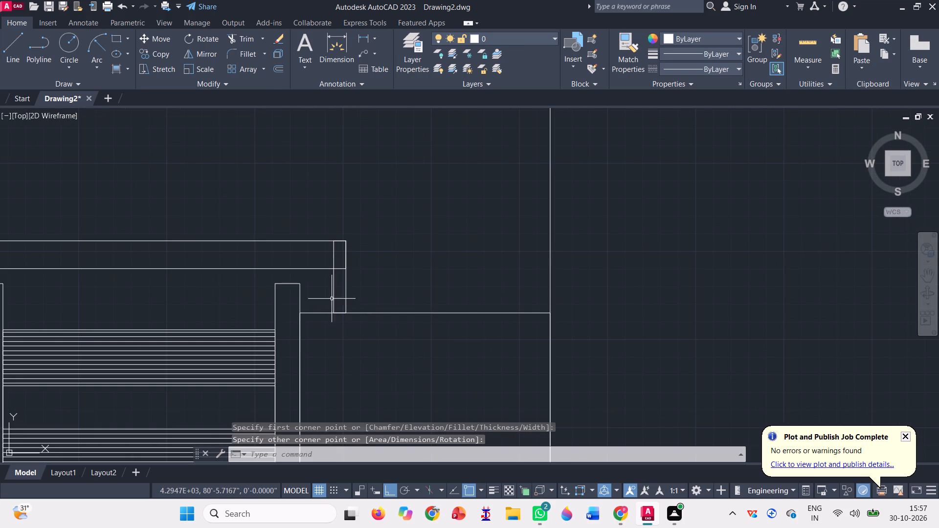
# Trim the overlapping lines at the corner where the long band meets the narrow upright rectangle.
pyautogui.click(232, 32)
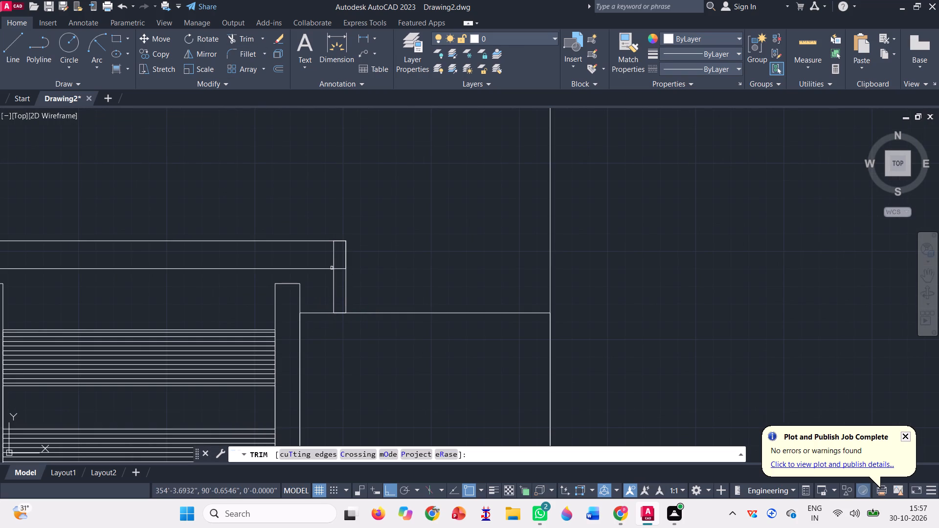
pyautogui.click(334, 254)
pyautogui.click(340, 267)
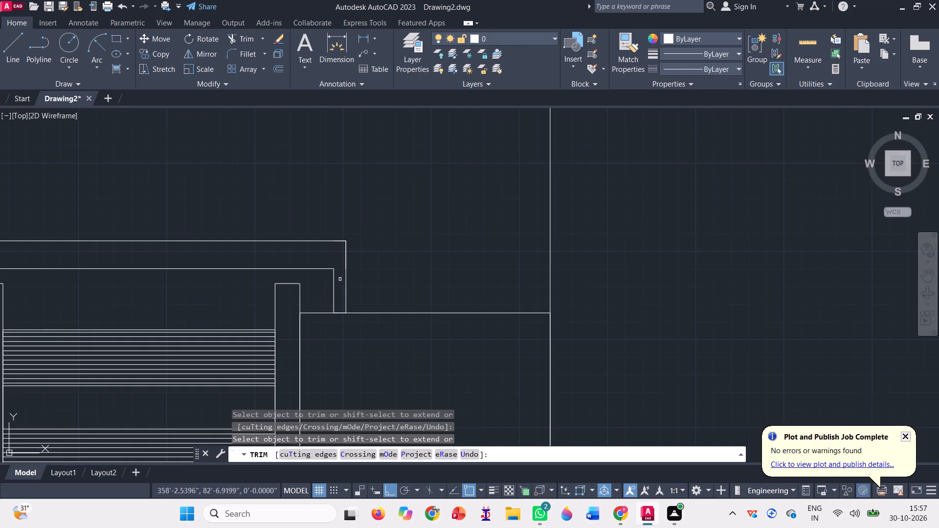
pyautogui.click(346, 255)
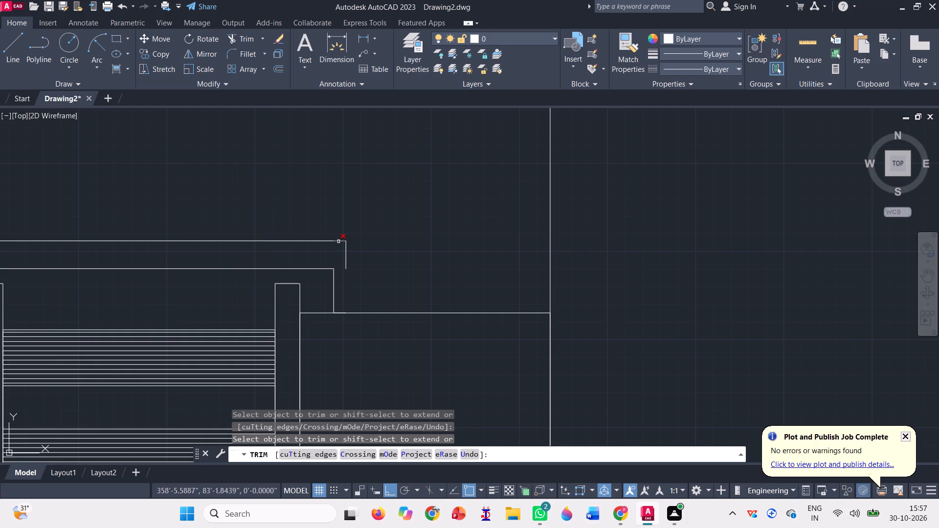
pyautogui.click(338, 241)
# Extend the outer vertical edge of the band's corner down to the top of the low wall.
pyautogui.click(262, 36)
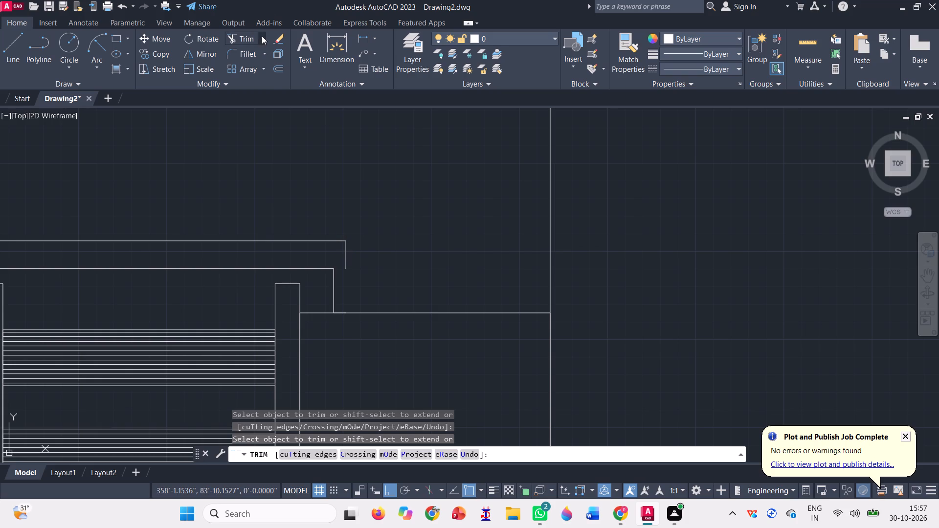
pyautogui.click(245, 87)
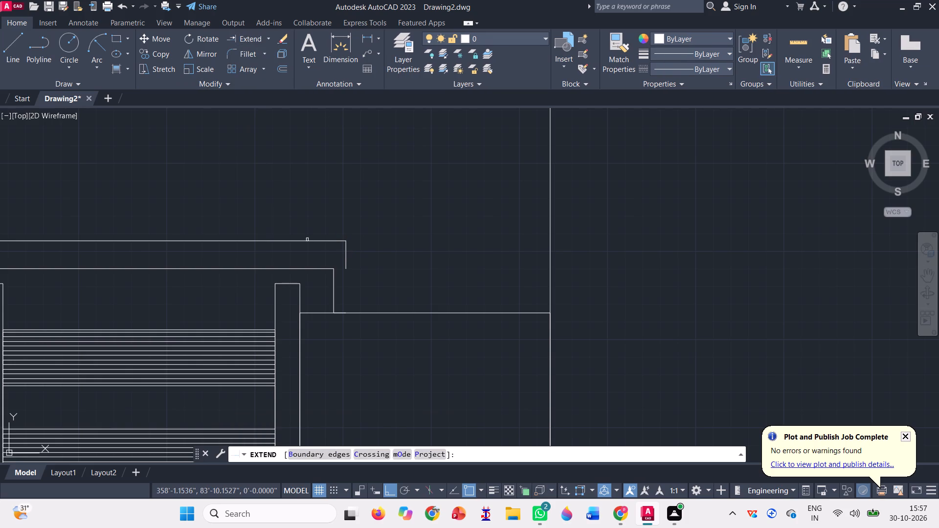
pyautogui.click(340, 258)
pyautogui.click(364, 253)
pyautogui.scroll(-3, 413, 262)
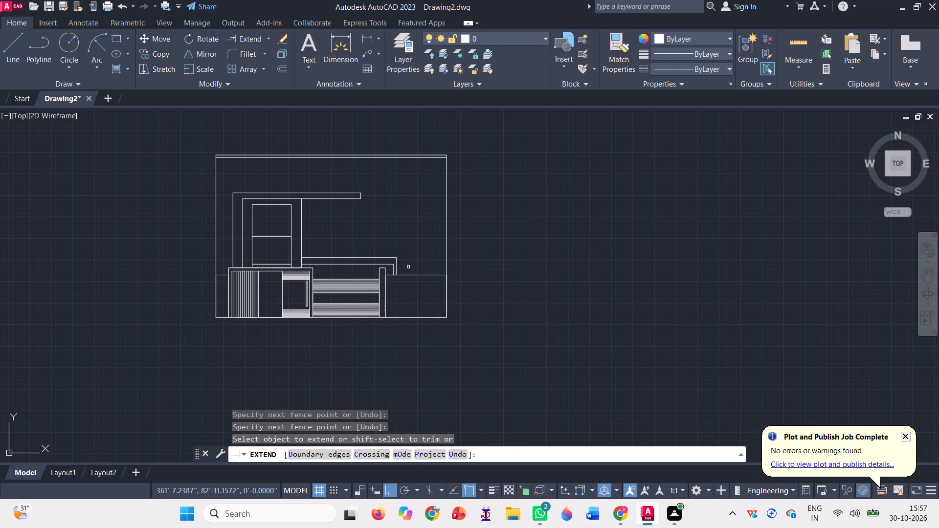
pyautogui.press('Escape')
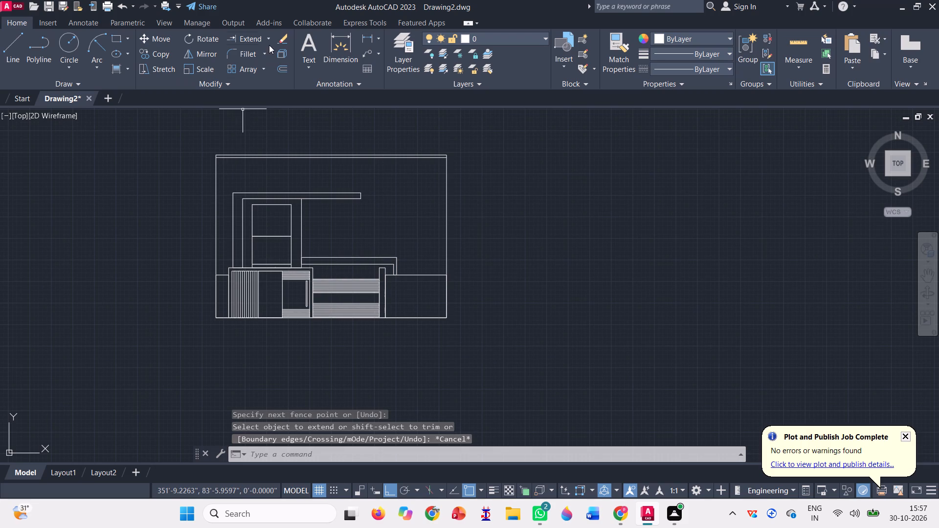
# Trim the vertical line closing the band's inner end so the band opens into the tall frame.
pyautogui.click(270, 32)
pyautogui.click(254, 51)
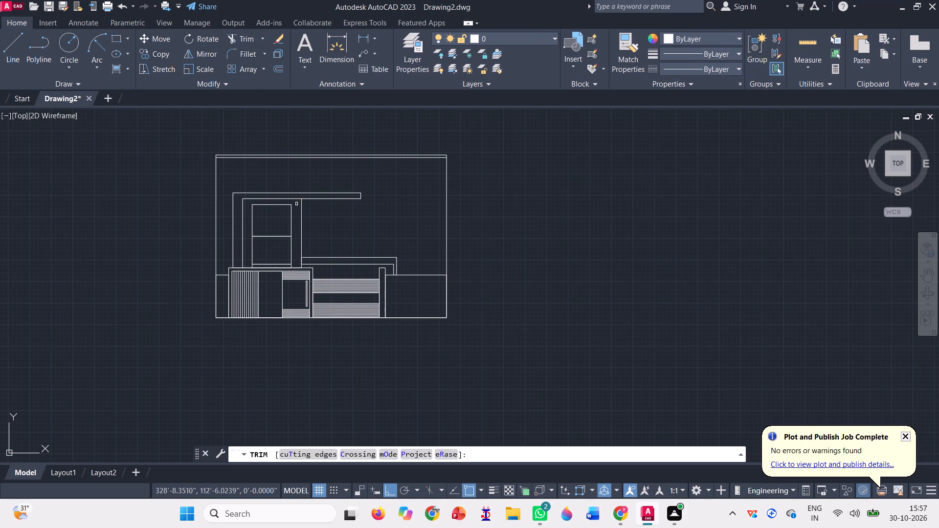
pyautogui.scroll(3, 313, 259)
pyautogui.click(252, 266)
pyautogui.click(262, 263)
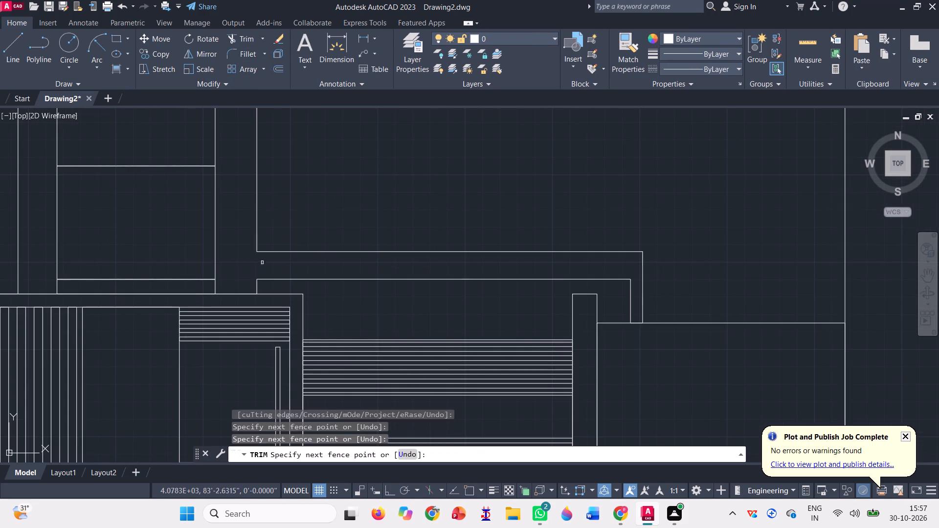
pyautogui.scroll(-3, 254, 274)
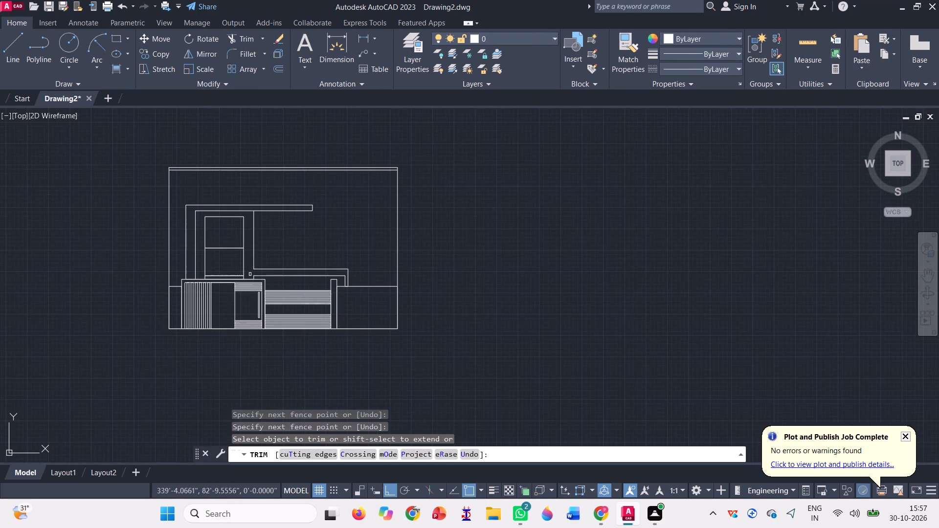
pyautogui.press('Escape')
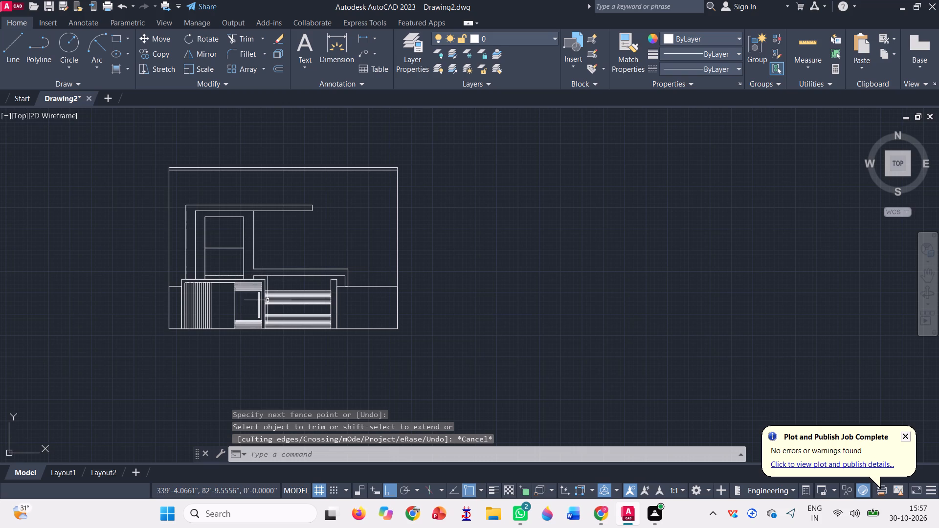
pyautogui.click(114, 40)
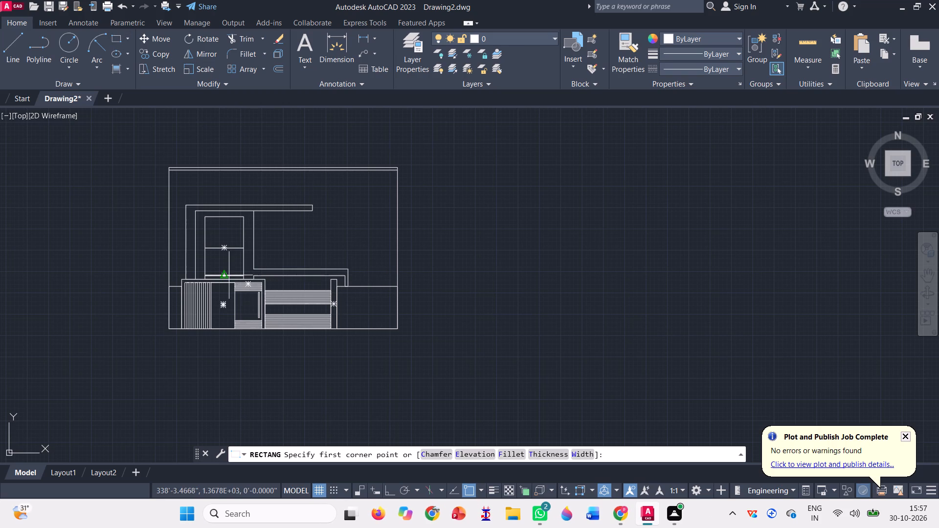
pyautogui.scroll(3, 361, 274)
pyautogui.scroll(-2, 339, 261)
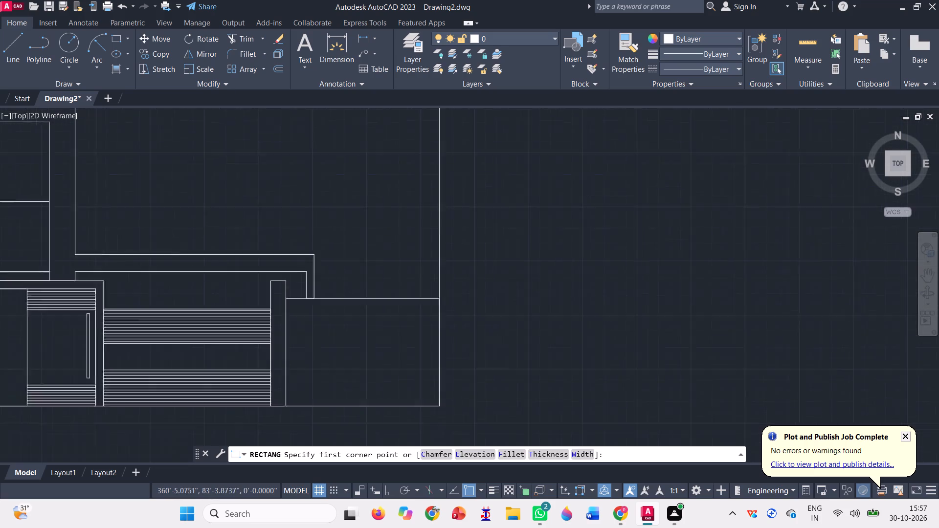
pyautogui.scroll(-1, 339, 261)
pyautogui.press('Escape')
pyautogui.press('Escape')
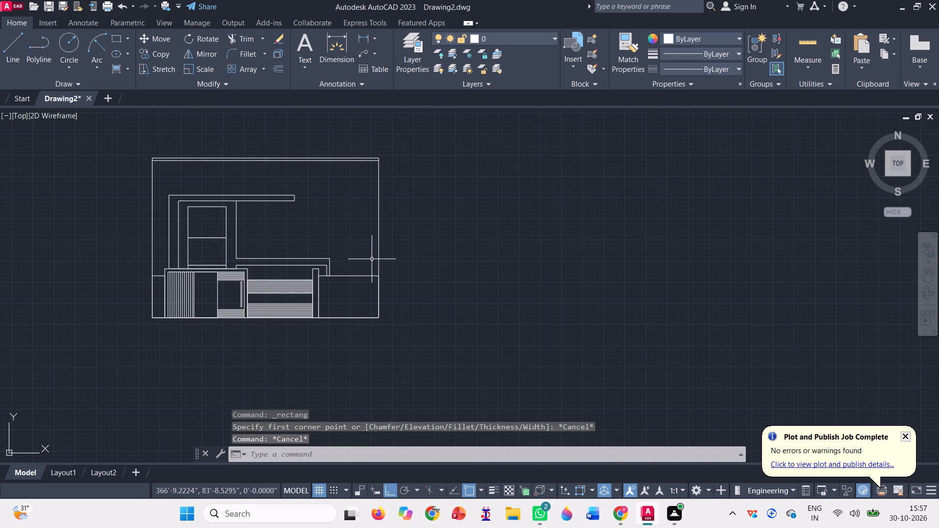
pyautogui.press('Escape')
# Draw a horizontal construction line through the outer top corner of the lower band.
pyautogui.write('xl')
pyautogui.press('Return')
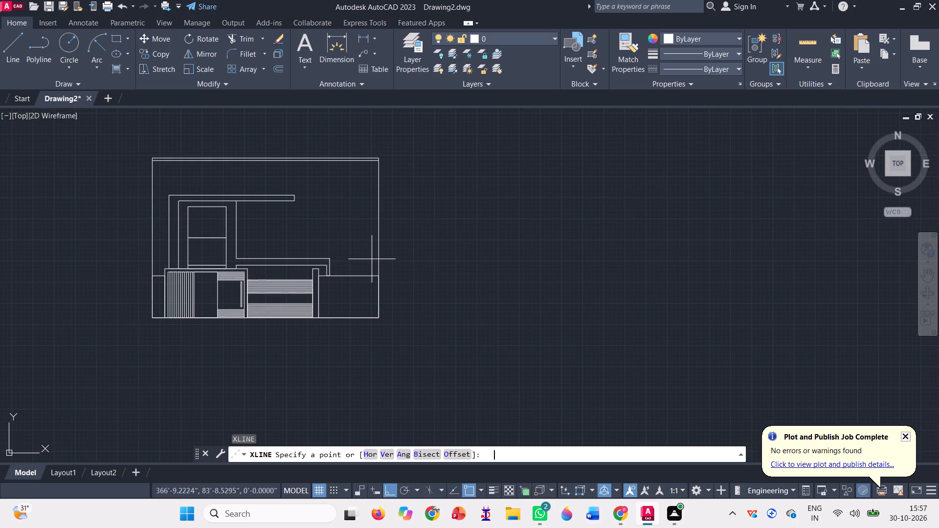
pyautogui.click(327, 257)
pyautogui.click(477, 253)
pyautogui.press('space')
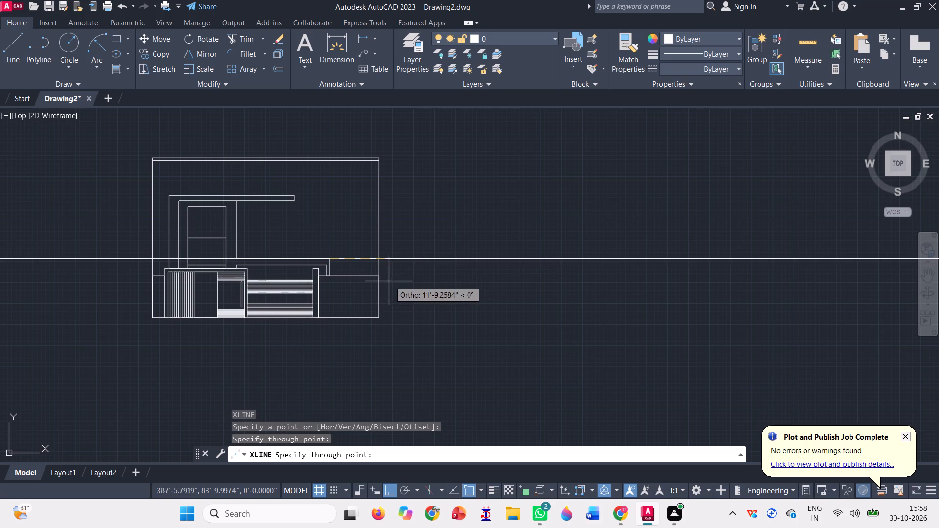
# Draw a wide rectangle on the horizontal construction line, from just past the lower band's outer corner to just past the tall frame's inner vertical.
pyautogui.click(116, 36)
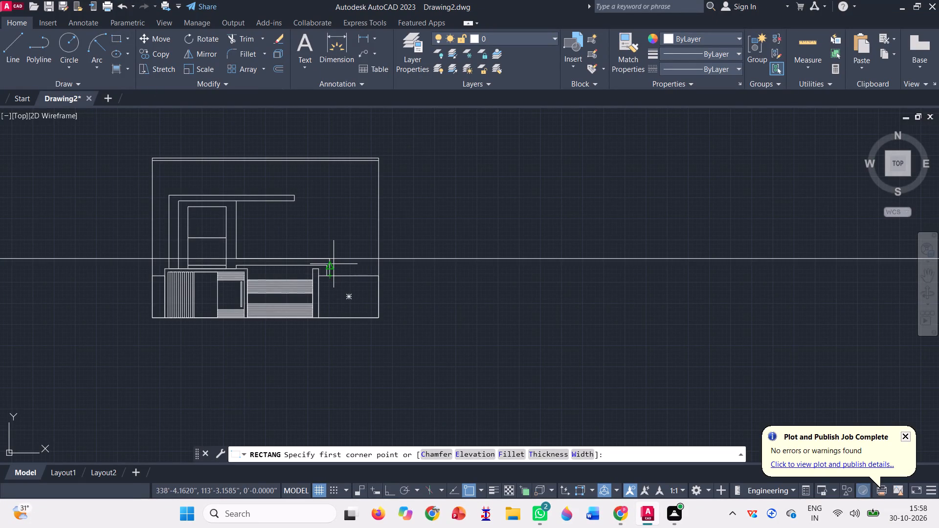
pyautogui.scroll(5, 334, 259)
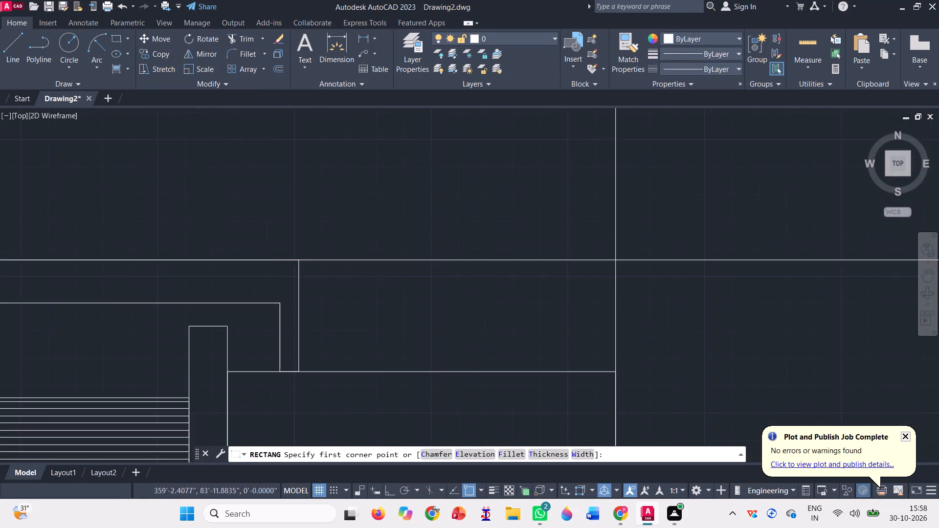
pyautogui.click(319, 263)
pyautogui.scroll(-3, 378, 296)
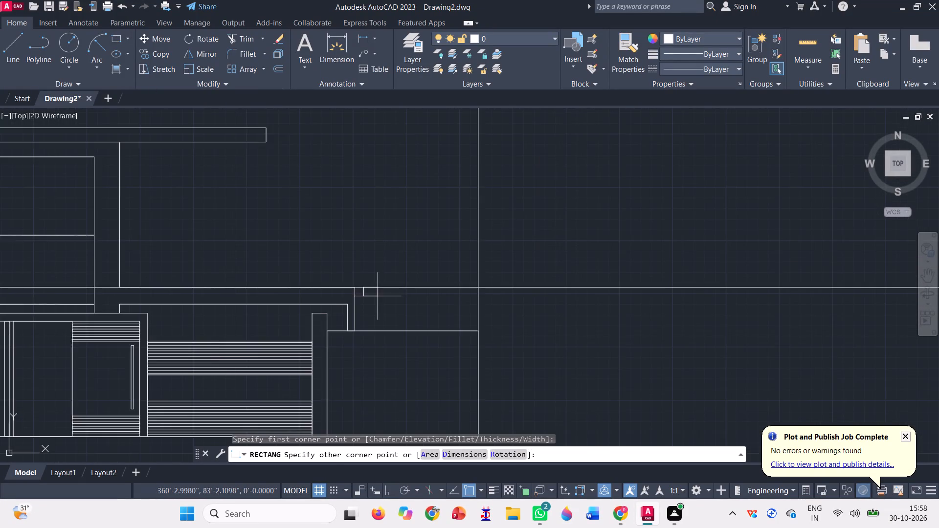
pyautogui.scroll(-1, 378, 294)
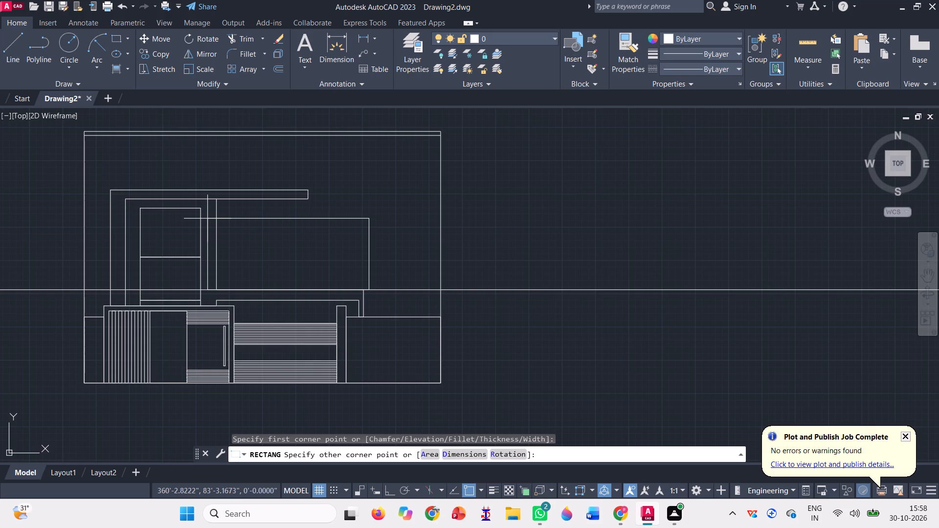
pyautogui.scroll(2, 207, 217)
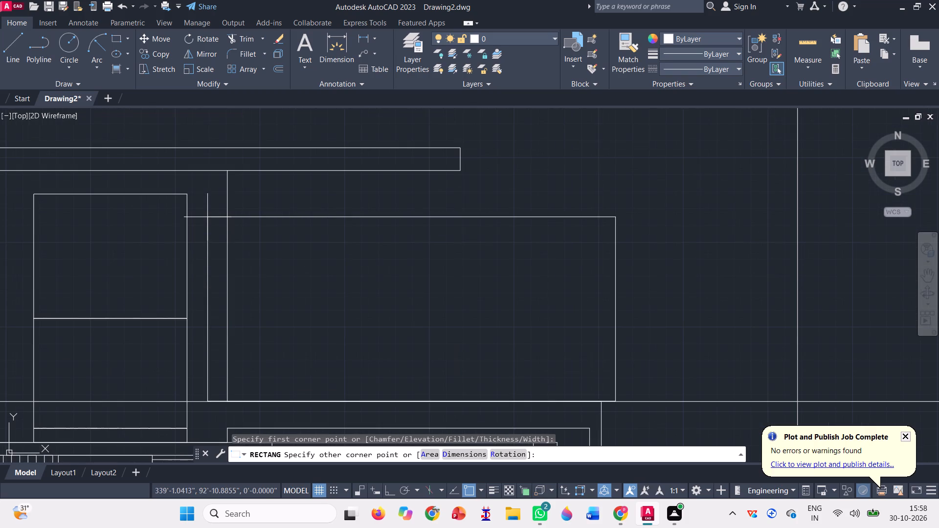
pyautogui.click(197, 215)
pyautogui.scroll(-2, 200, 227)
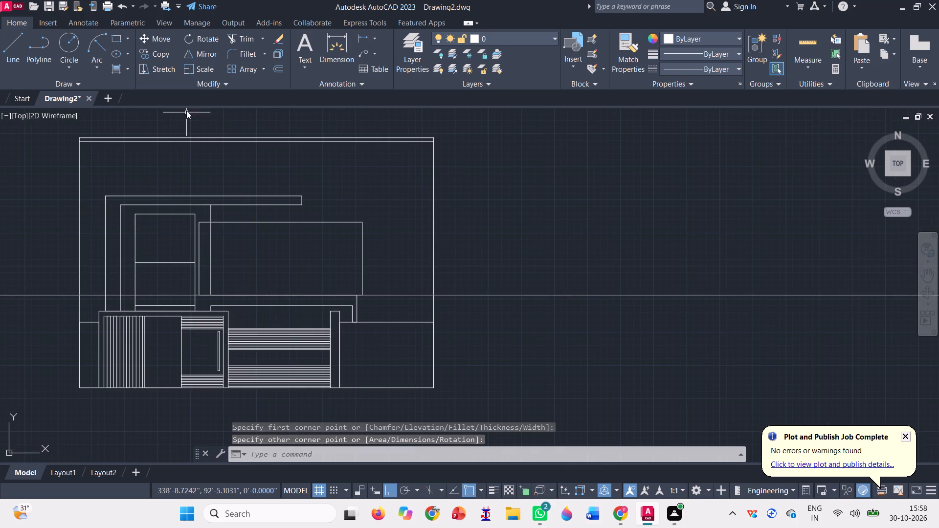
# Draw a vertical and a horizontal construction line through the new rectangle's outer top corner.
pyautogui.click(283, 68)
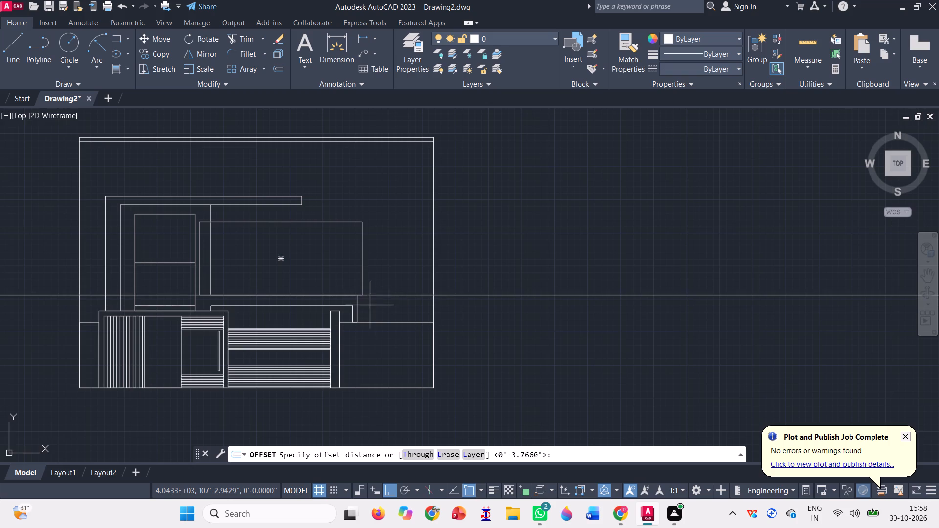
pyautogui.press('Escape')
pyautogui.write('xl')
pyautogui.press('Return')
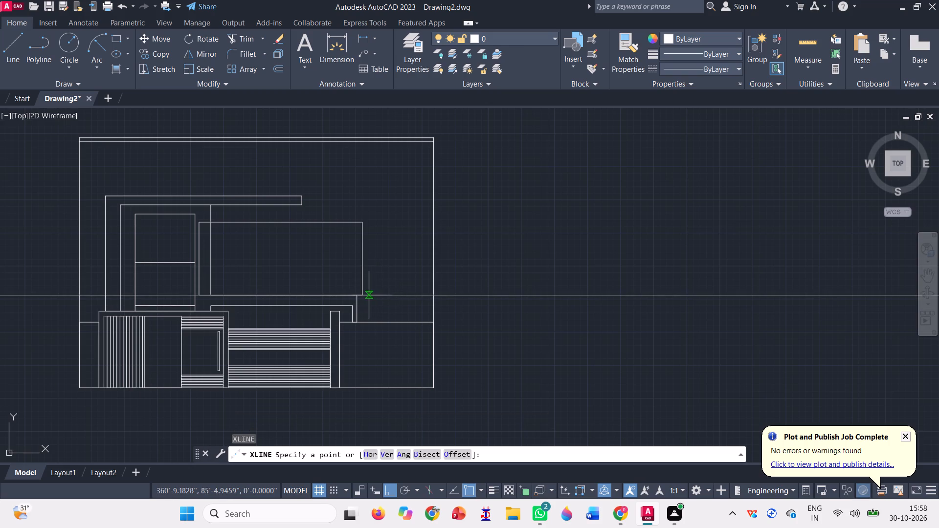
pyautogui.click(364, 295)
pyautogui.click(360, 179)
pyautogui.press('space')
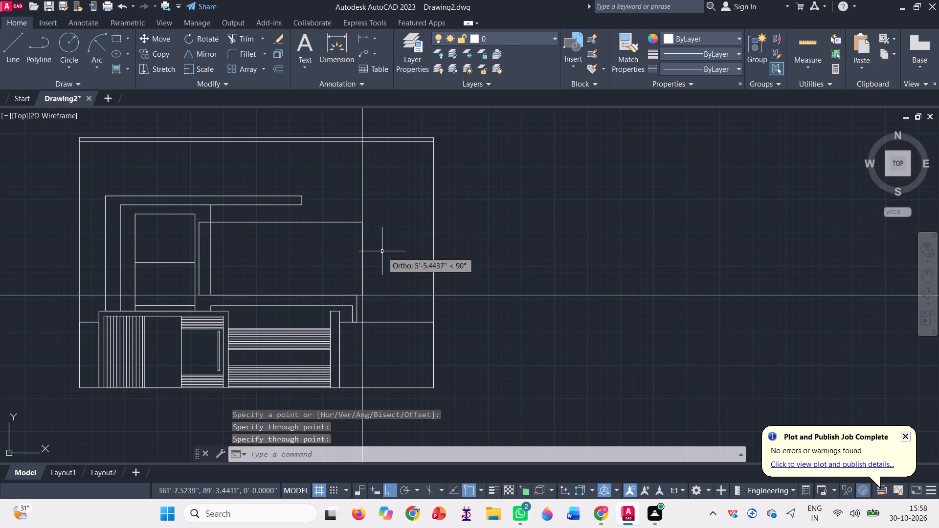
pyautogui.write('xl')
pyautogui.press('Return')
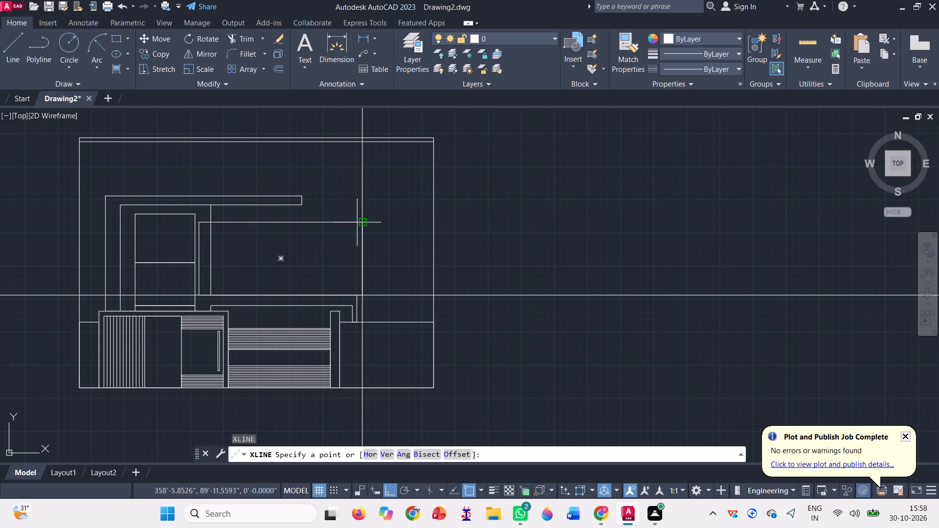
pyautogui.click(362, 223)
pyautogui.click(499, 212)
pyautogui.press('space')
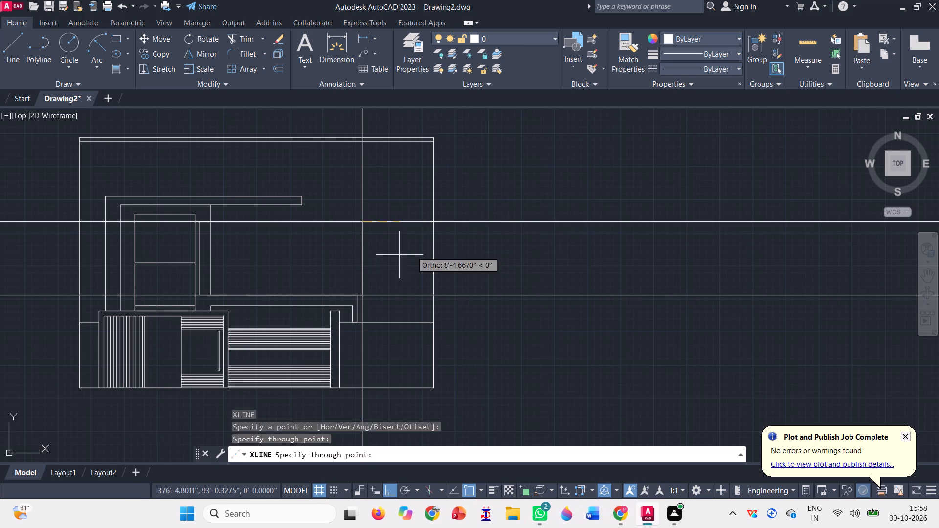
# Offset the wide rectangle outward four times at 0'-3.7660", each time from the latest outline.
pyautogui.click(276, 71)
pyautogui.press('space')
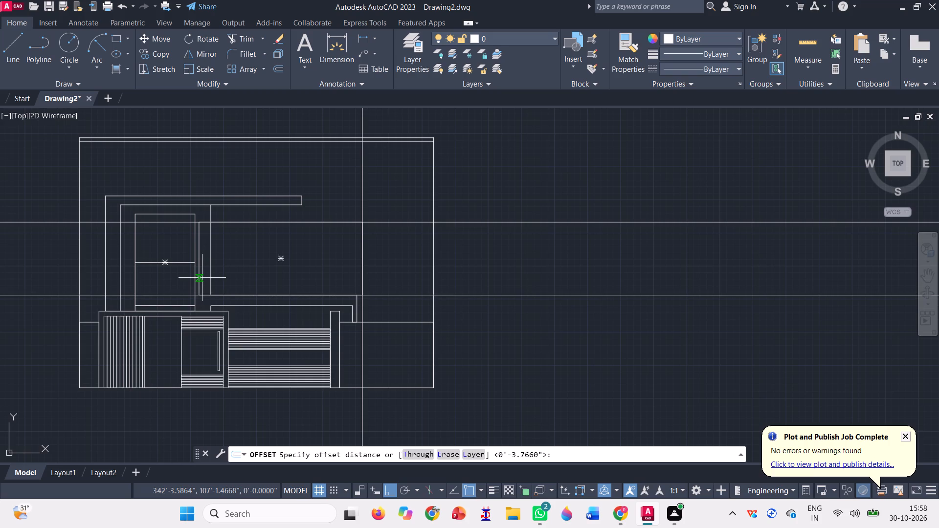
pyautogui.click(198, 271)
pyautogui.scroll(2, 196, 249)
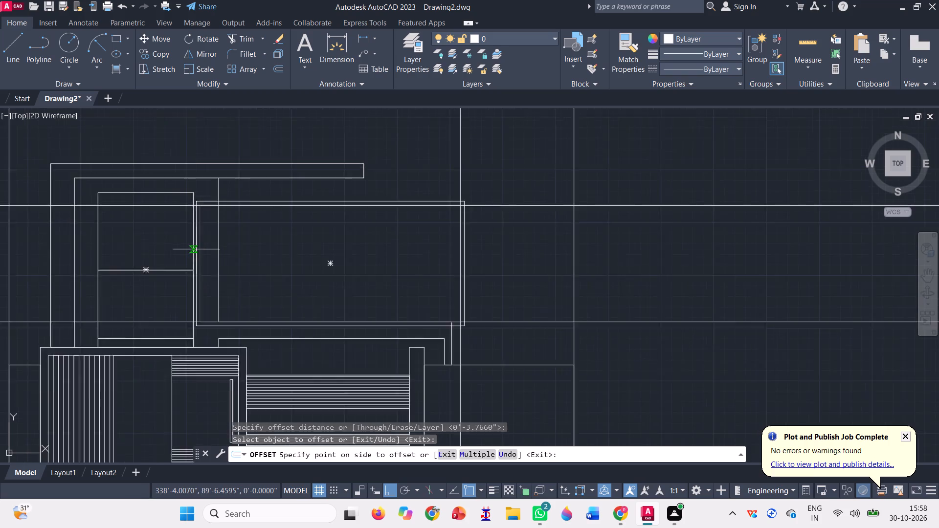
pyautogui.scroll(-1, 192, 224)
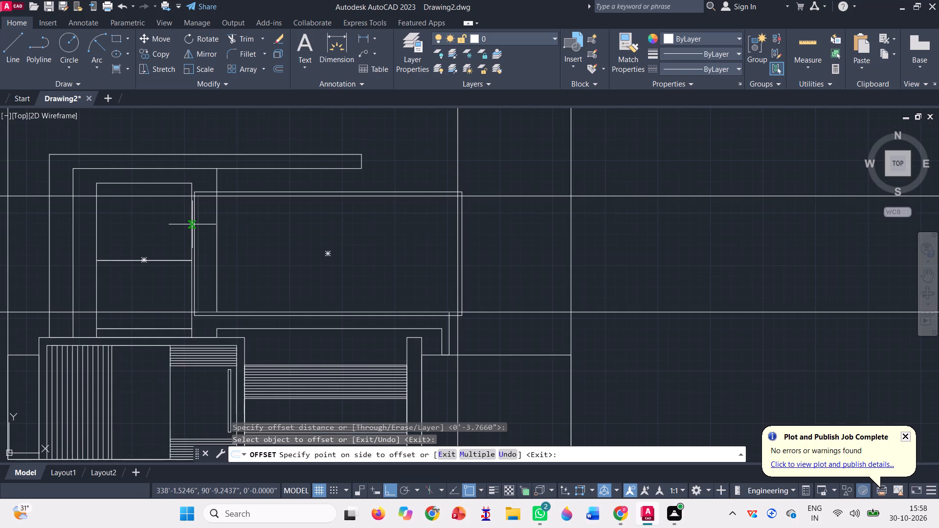
pyautogui.scroll(2, 199, 191)
pyautogui.click(197, 190)
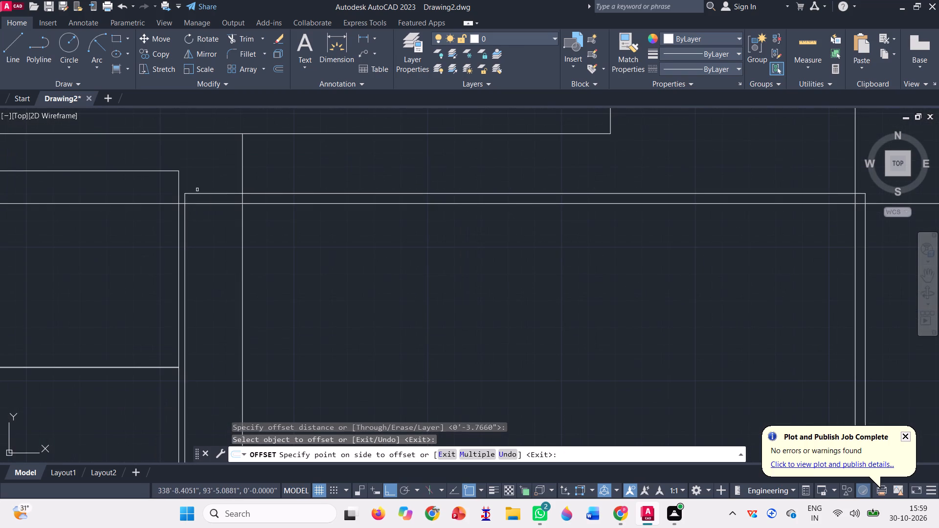
pyautogui.click(201, 195)
pyautogui.click(195, 176)
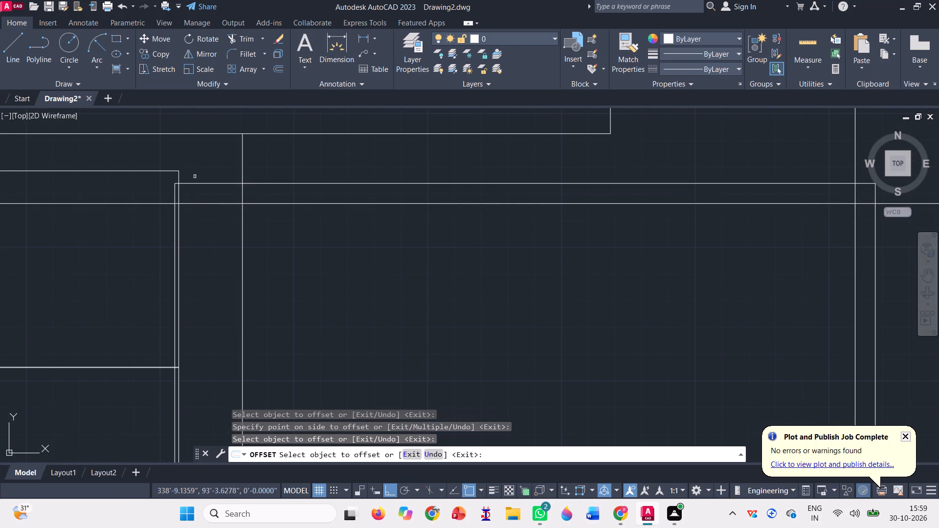
pyautogui.click(201, 183)
pyautogui.click(200, 167)
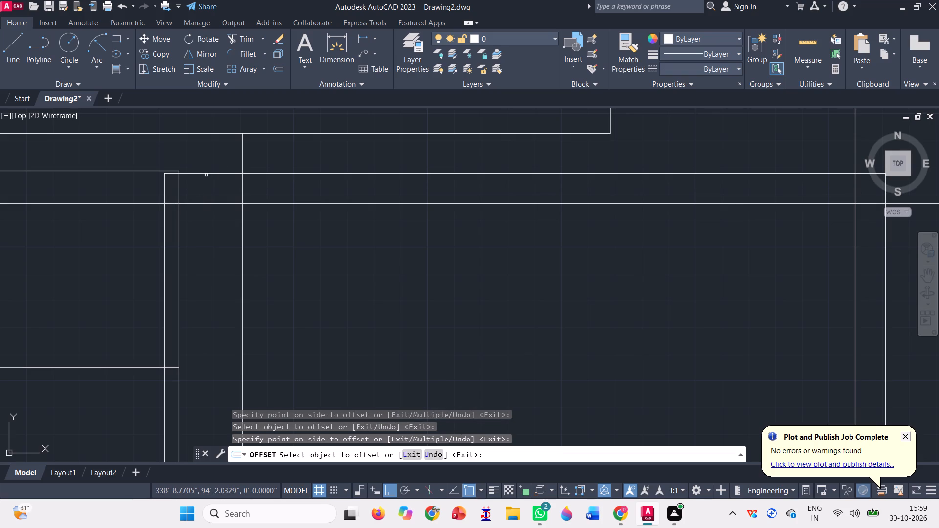
pyautogui.click(208, 172)
pyautogui.click(202, 158)
pyautogui.scroll(-3, 198, 176)
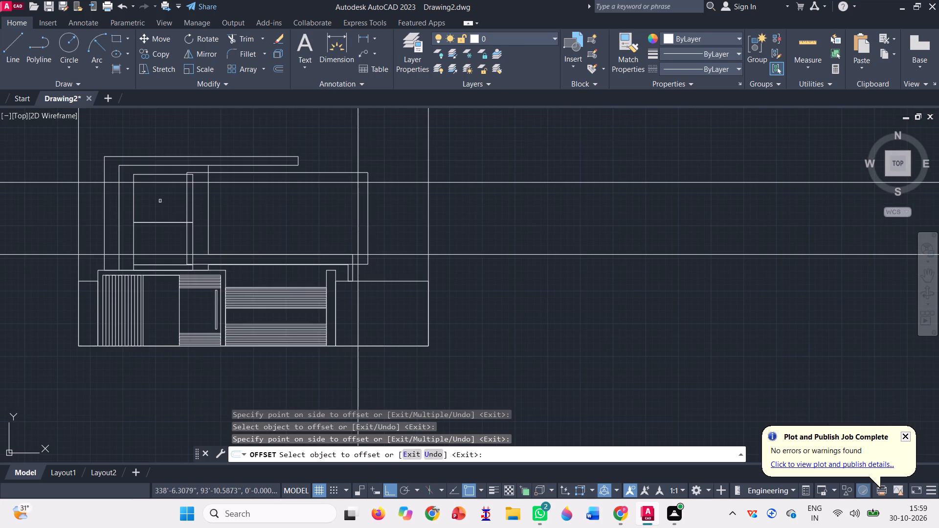
pyautogui.press('Escape')
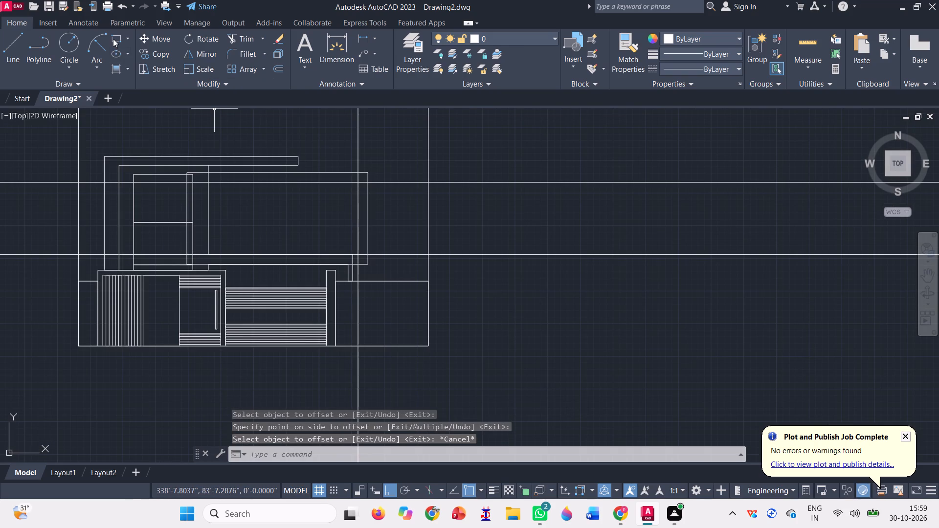
# Draw an inner rectangle inside the offset outline, from the lower construction line to the intersection of the upper and vertical construction lines.
pyautogui.click(113, 36)
pyautogui.scroll(3, 201, 254)
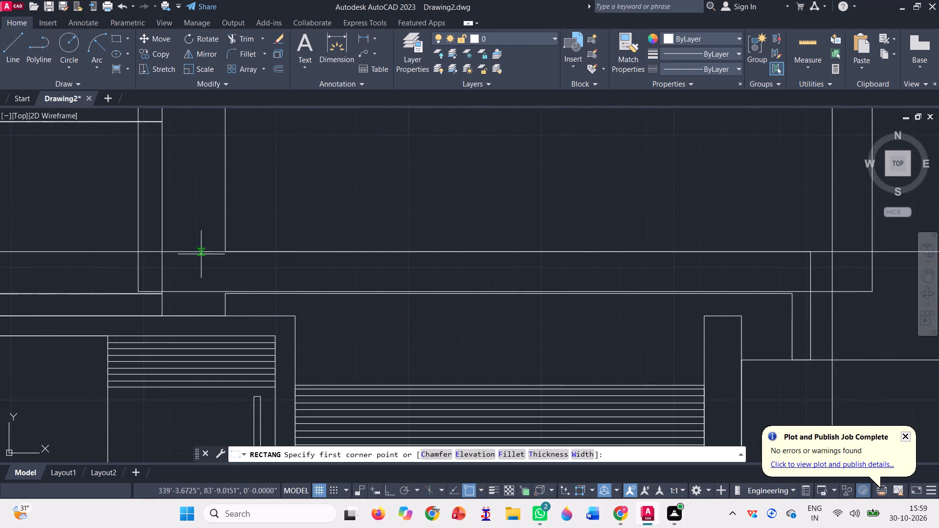
pyautogui.scroll(-2, 187, 299)
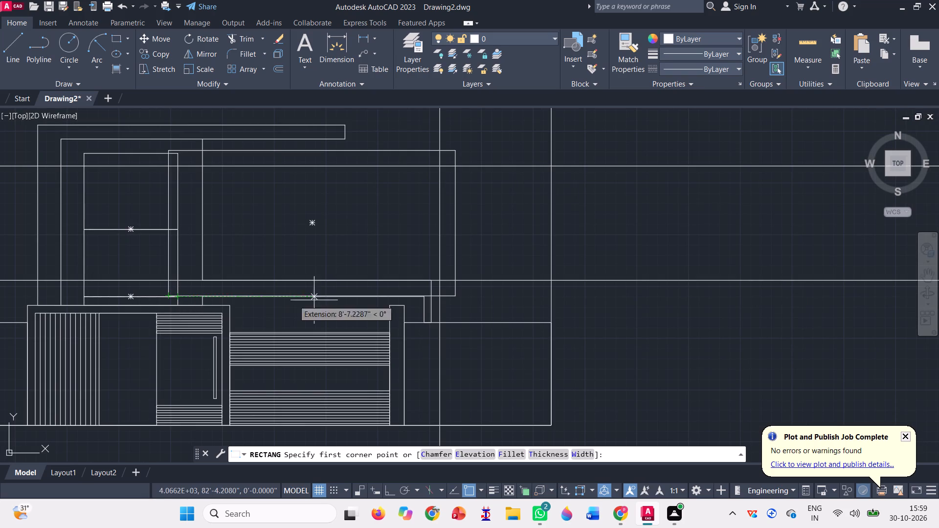
pyautogui.scroll(2, 188, 286)
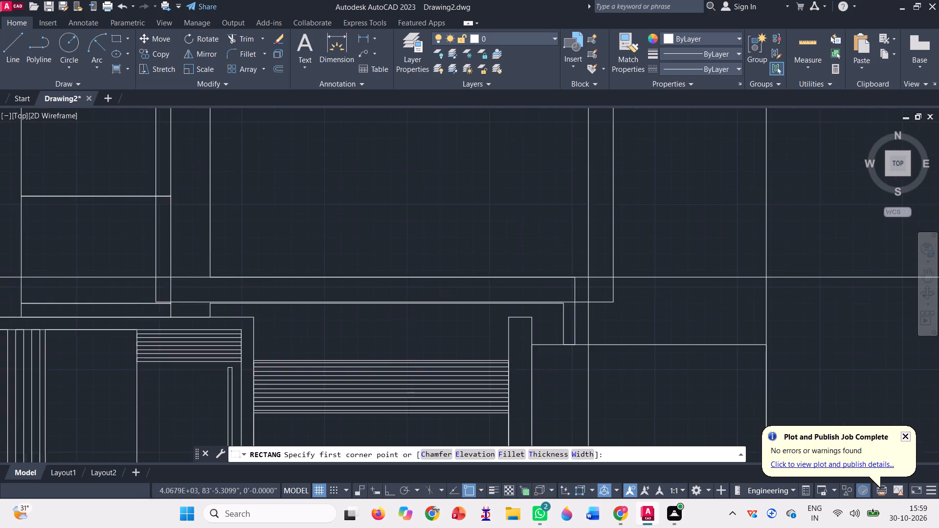
pyautogui.click(188, 270)
pyautogui.scroll(-2, 166, 304)
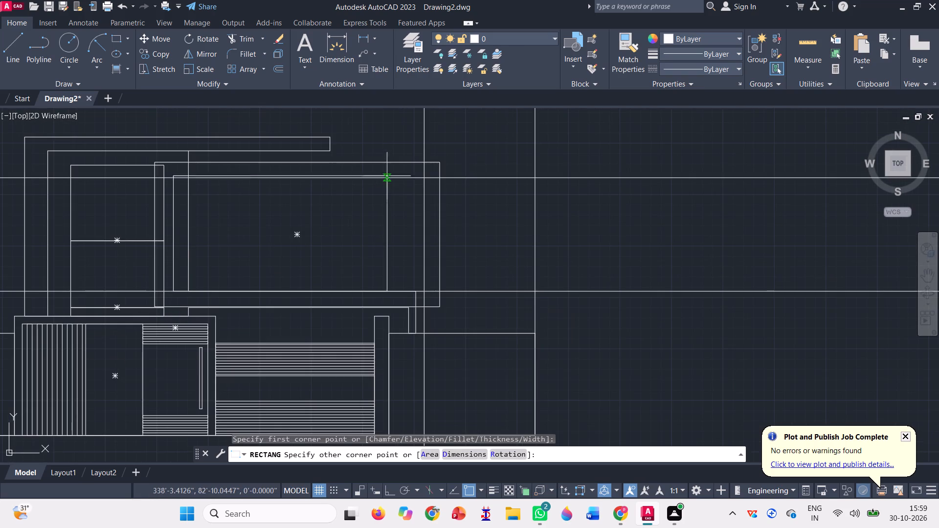
pyautogui.click(425, 176)
# Erase the two horizontal construction lines and the vertical one.
pyautogui.scroll(-3, 289, 245)
pyautogui.click(506, 288)
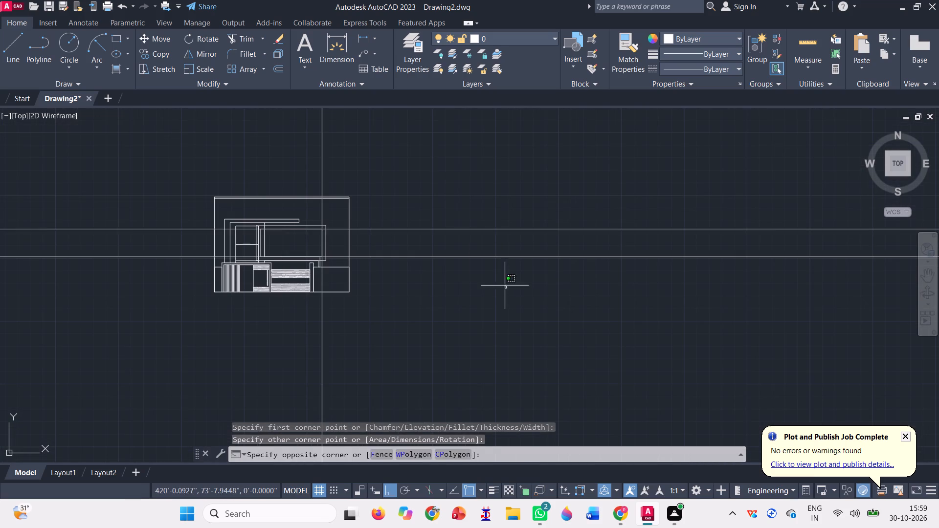
pyautogui.click(436, 196)
pyautogui.click(336, 157)
pyautogui.click(217, 129)
pyautogui.press('Delete')
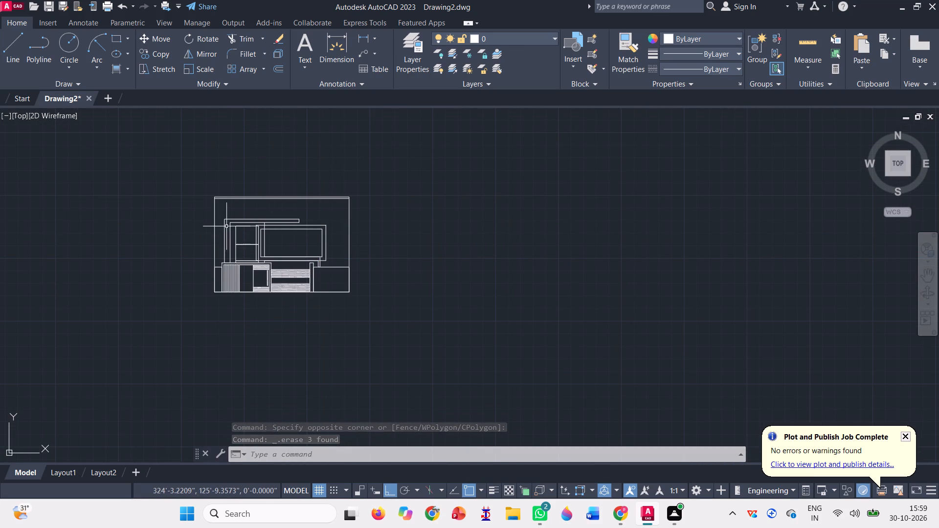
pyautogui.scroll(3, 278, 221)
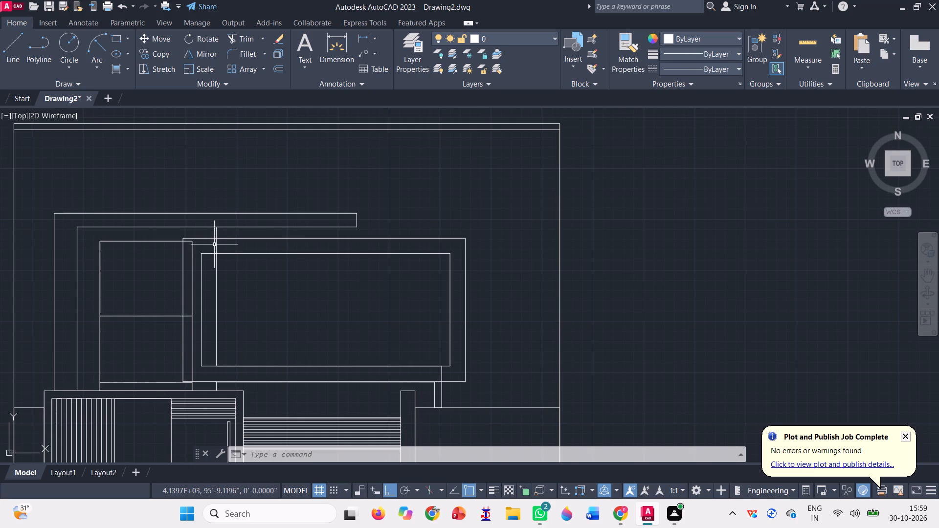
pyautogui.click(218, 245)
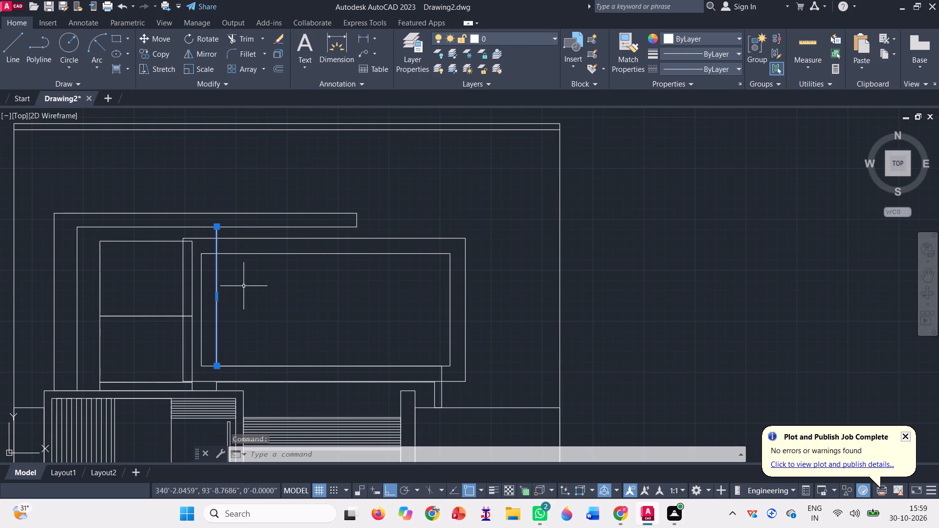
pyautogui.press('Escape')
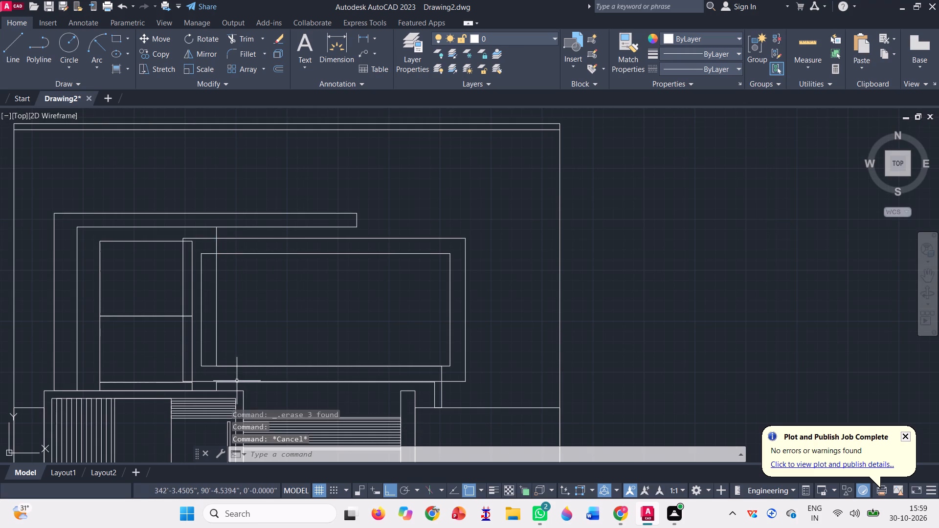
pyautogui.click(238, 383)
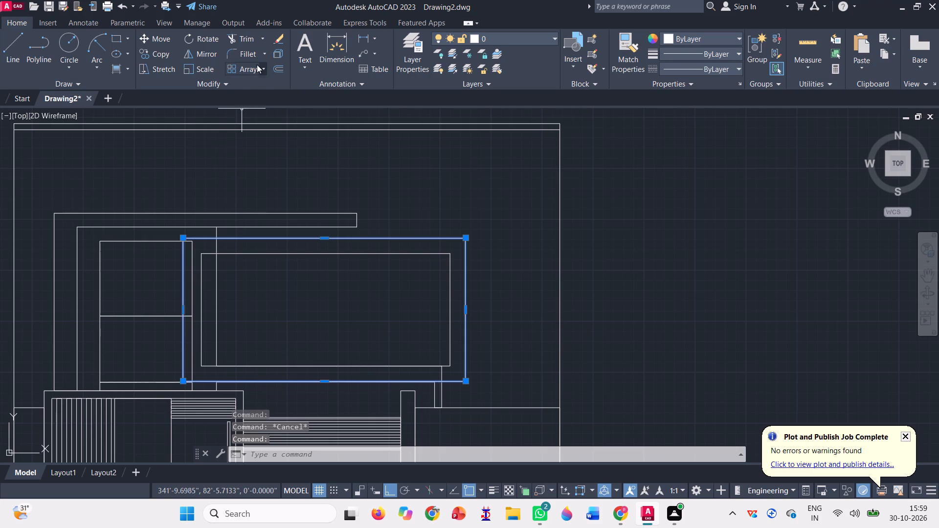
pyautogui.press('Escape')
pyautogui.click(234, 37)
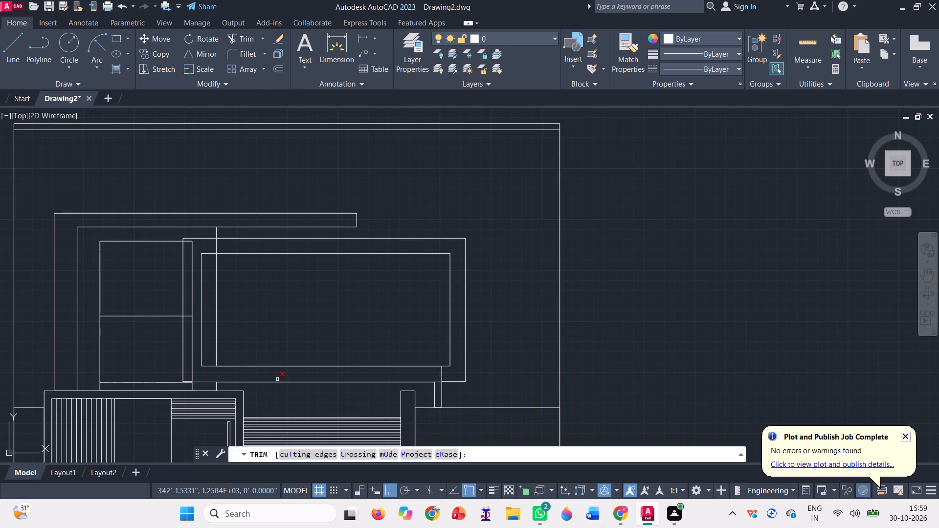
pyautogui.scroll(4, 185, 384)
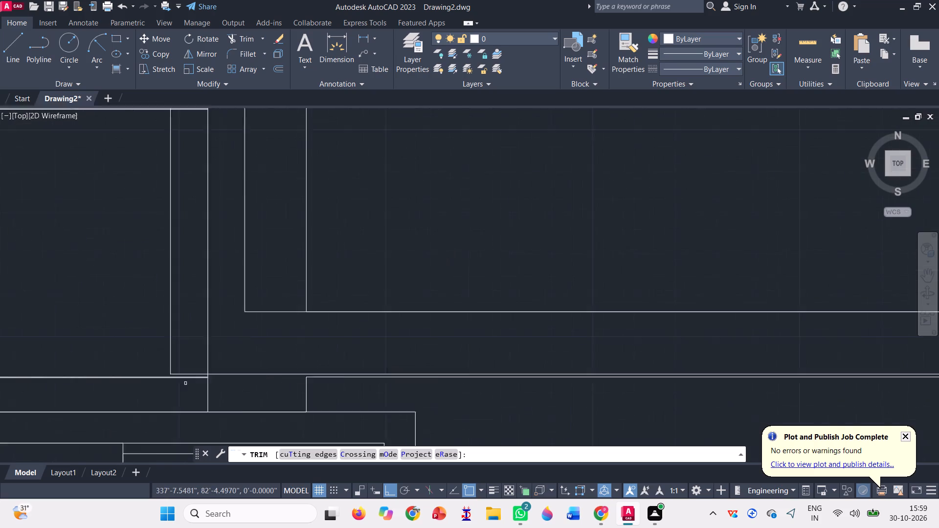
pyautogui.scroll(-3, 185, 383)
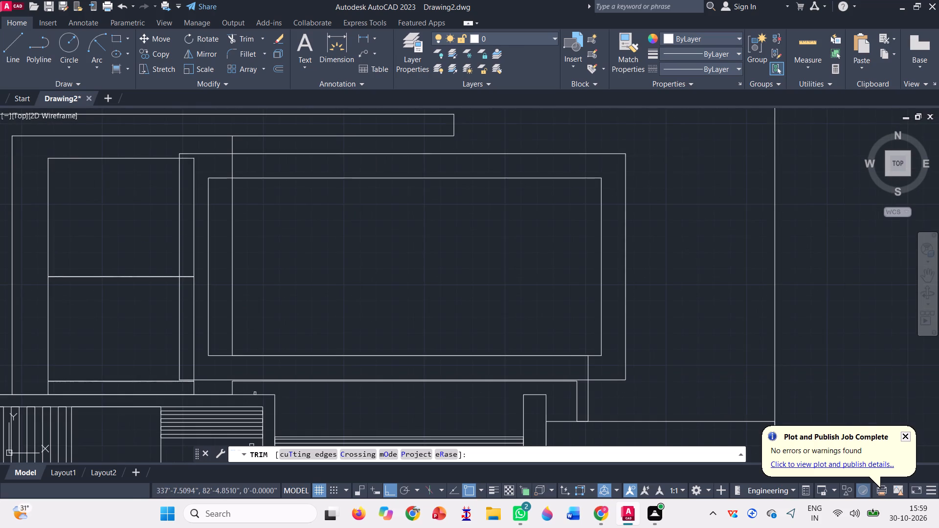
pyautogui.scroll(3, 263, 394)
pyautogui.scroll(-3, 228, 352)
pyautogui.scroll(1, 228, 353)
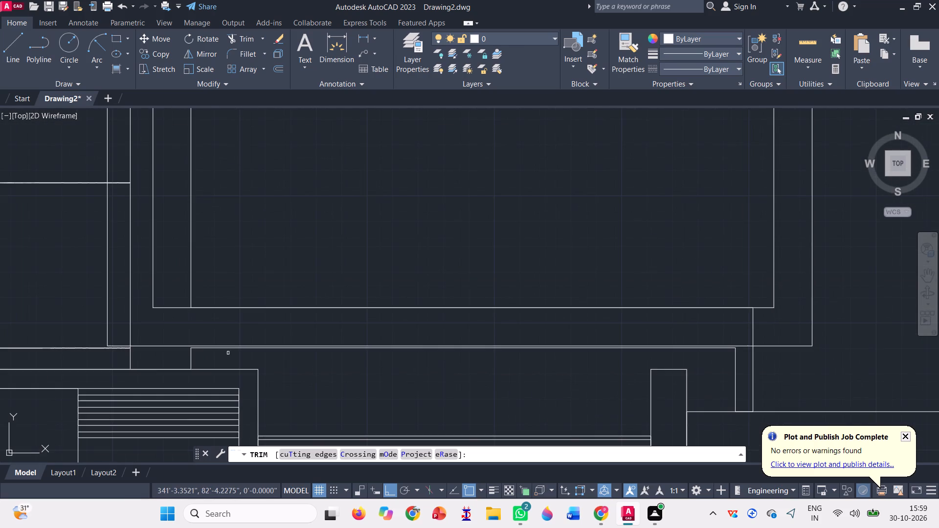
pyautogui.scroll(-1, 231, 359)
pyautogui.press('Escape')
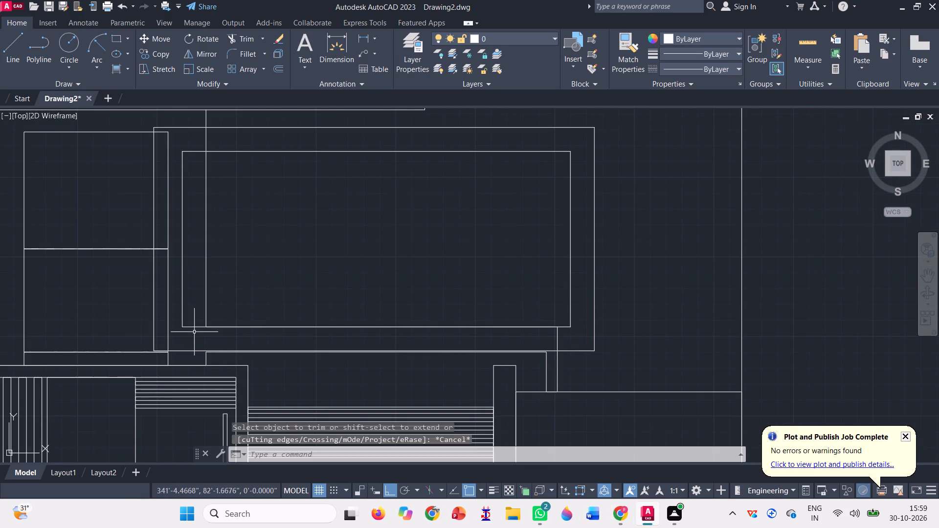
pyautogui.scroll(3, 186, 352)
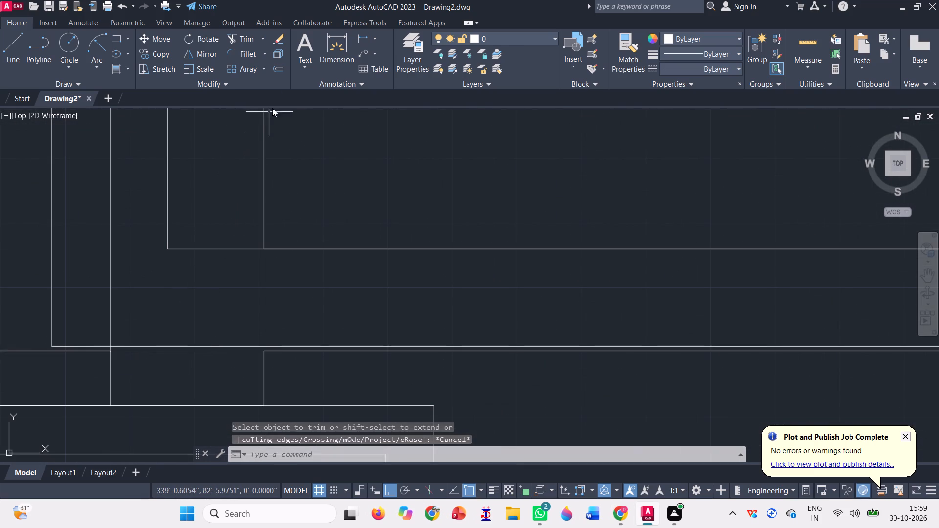
# Move the upper box's outer outline straight down so its lower-left corner meets the horizontal line just below it.
pyautogui.click(280, 67)
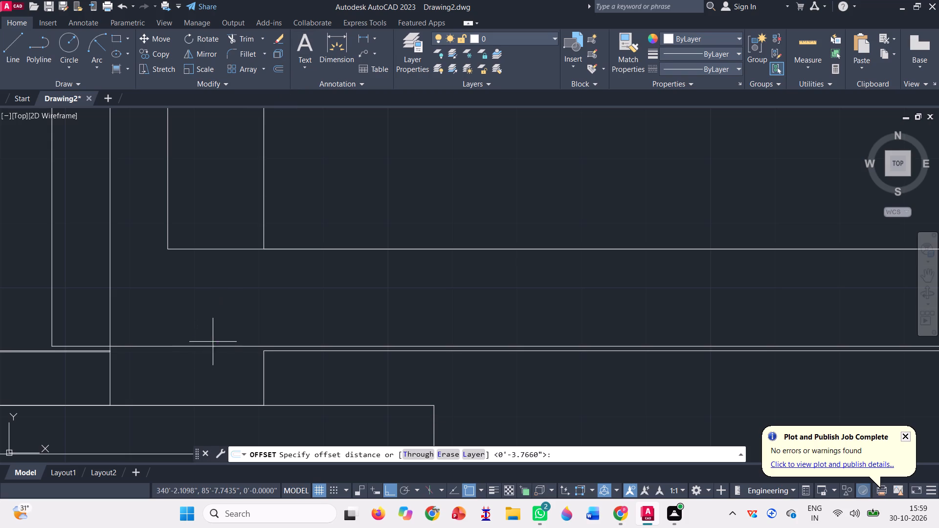
pyautogui.press('Escape')
pyautogui.click(195, 359)
pyautogui.click(173, 317)
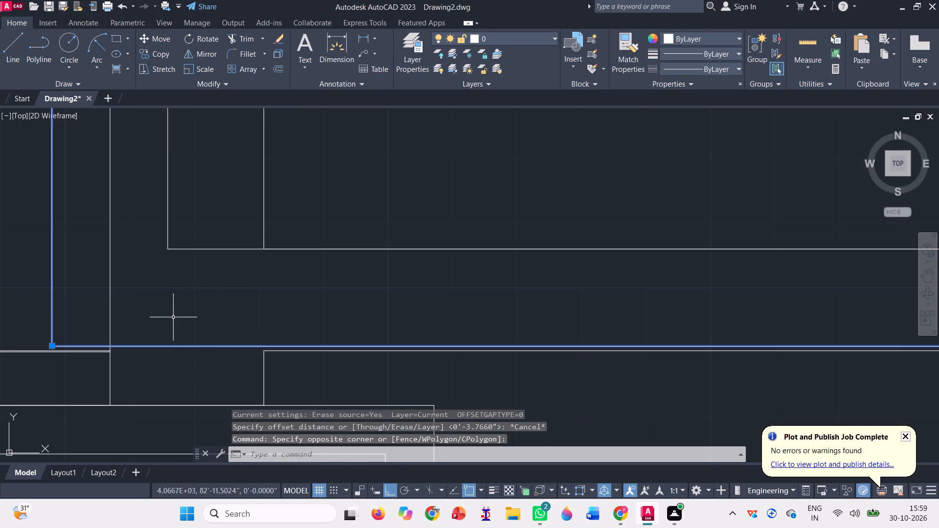
pyautogui.write('m')
pyautogui.press('space')
pyautogui.scroll(3, 275, 369)
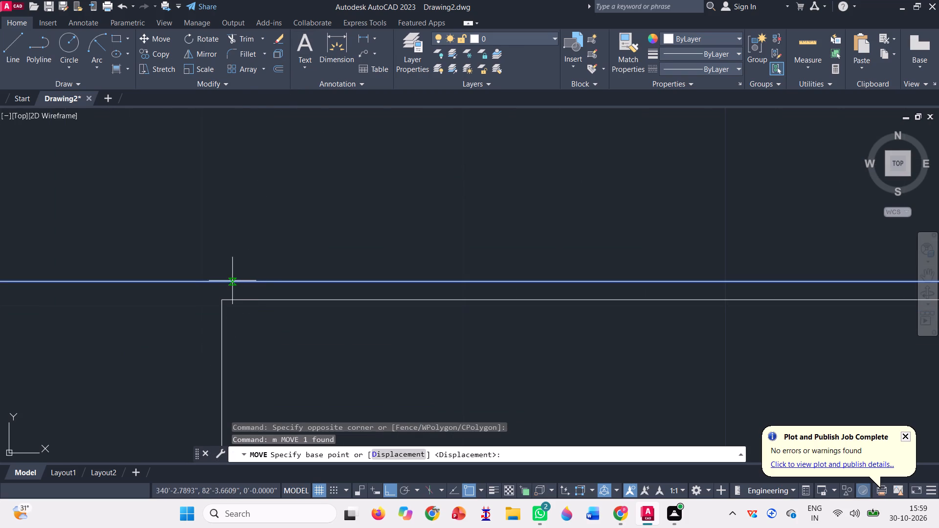
pyautogui.scroll(-3, 289, 332)
pyautogui.scroll(3, 45, 338)
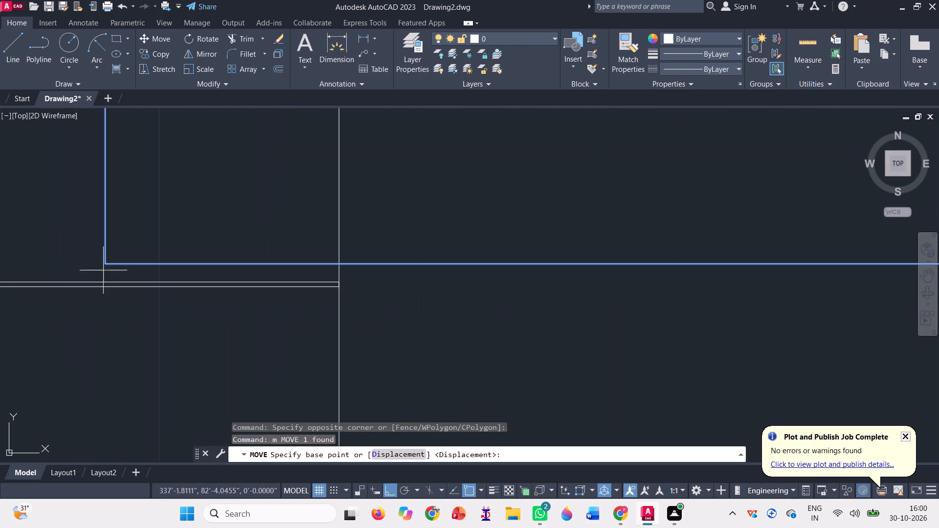
pyautogui.click(105, 264)
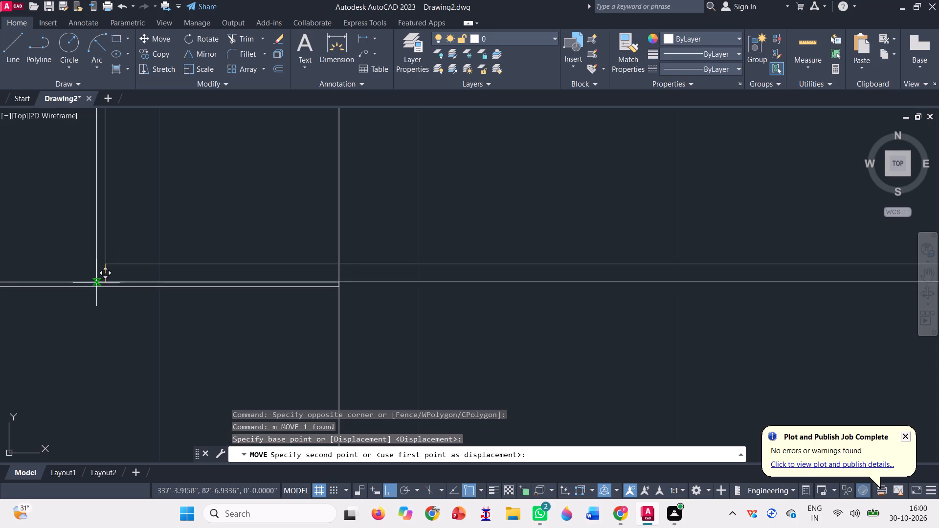
pyautogui.scroll(3, 106, 281)
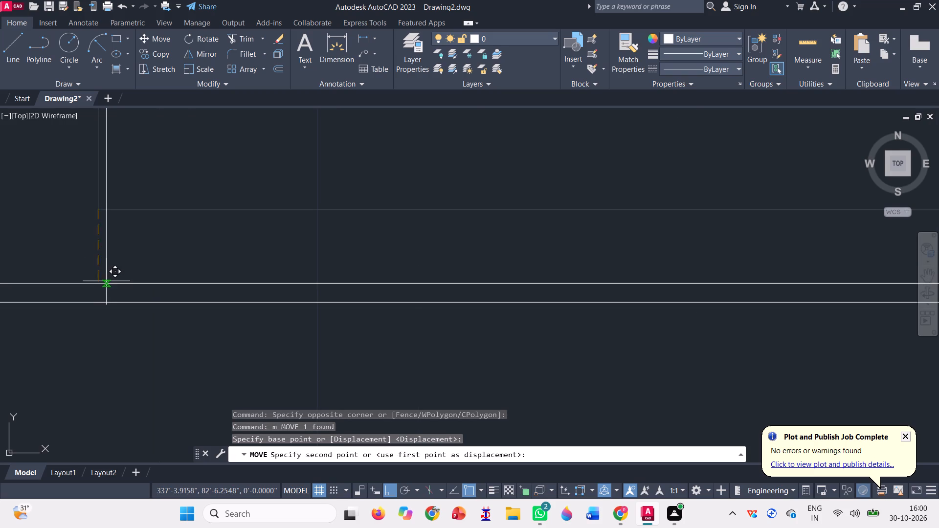
pyautogui.click(100, 286)
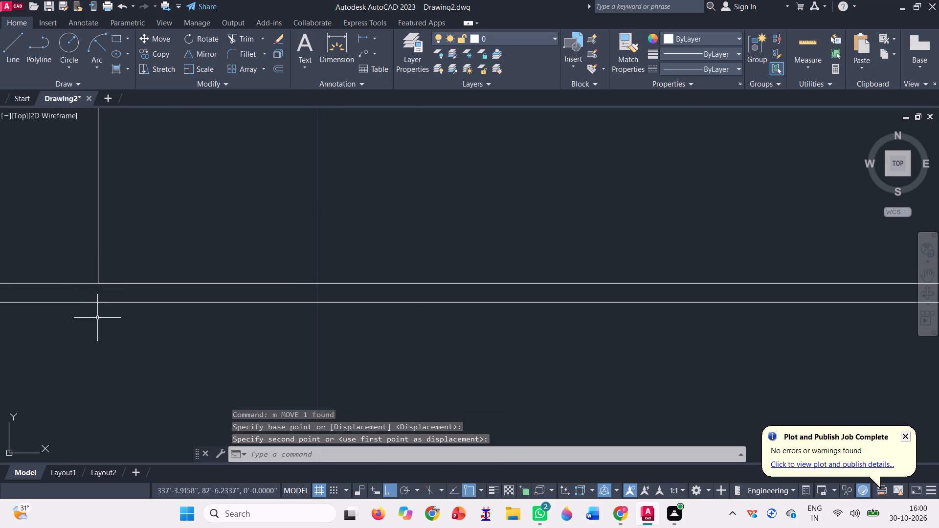
# Trim away the box outline's left vertical edge where it runs through the two-pane panel.
pyautogui.scroll(-7, 101, 318)
pyautogui.scroll(-2, 153, 337)
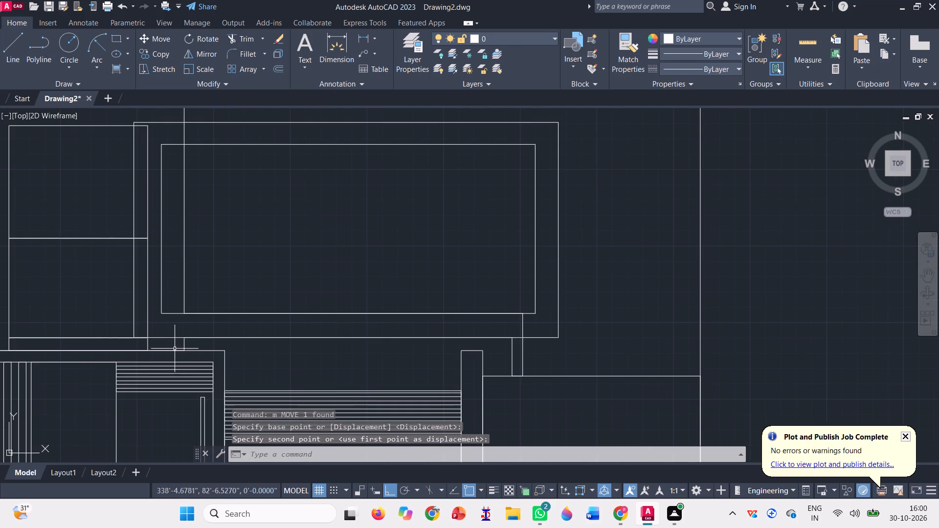
pyautogui.scroll(-1, 176, 350)
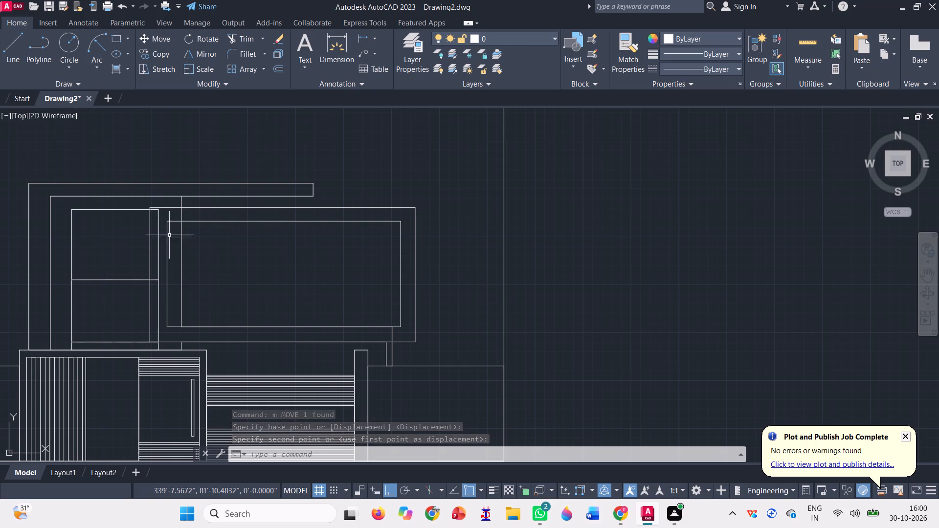
pyautogui.click(235, 40)
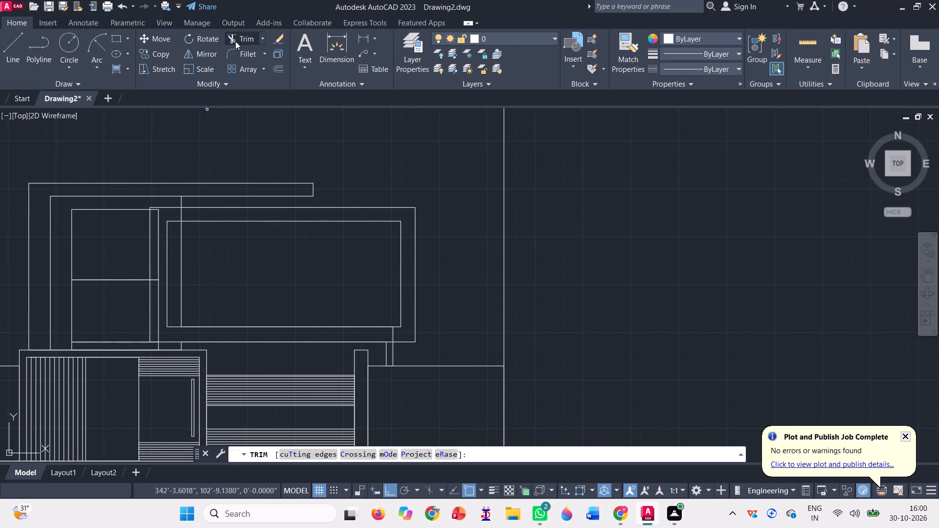
pyautogui.click(152, 222)
pyautogui.click(141, 224)
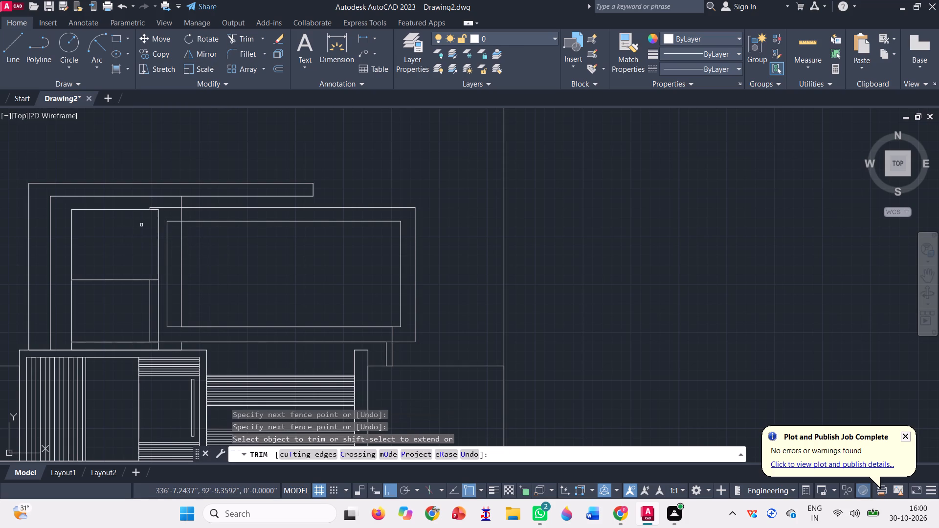
pyautogui.click(149, 308)
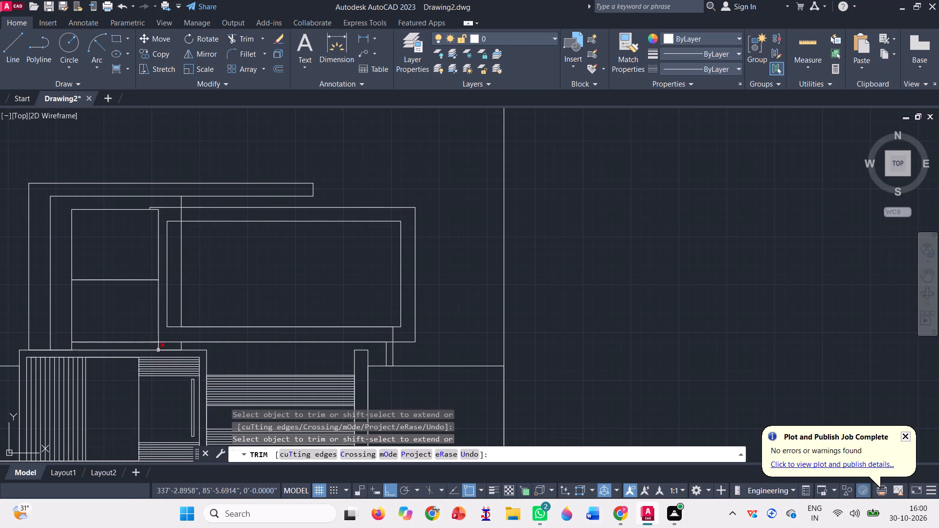
# Trim the outer outline's leftover bottom edge inside the panel and its top-left stub back to the frame's vertical line.
pyautogui.scroll(3, 159, 349)
pyautogui.scroll(3, 125, 321)
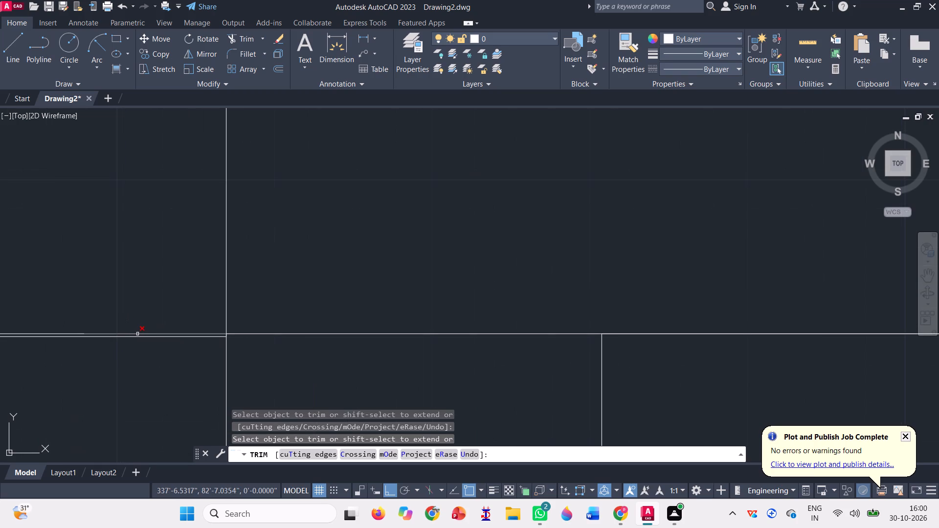
pyautogui.click(137, 334)
pyautogui.scroll(-3, 126, 377)
pyautogui.scroll(-2, 193, 370)
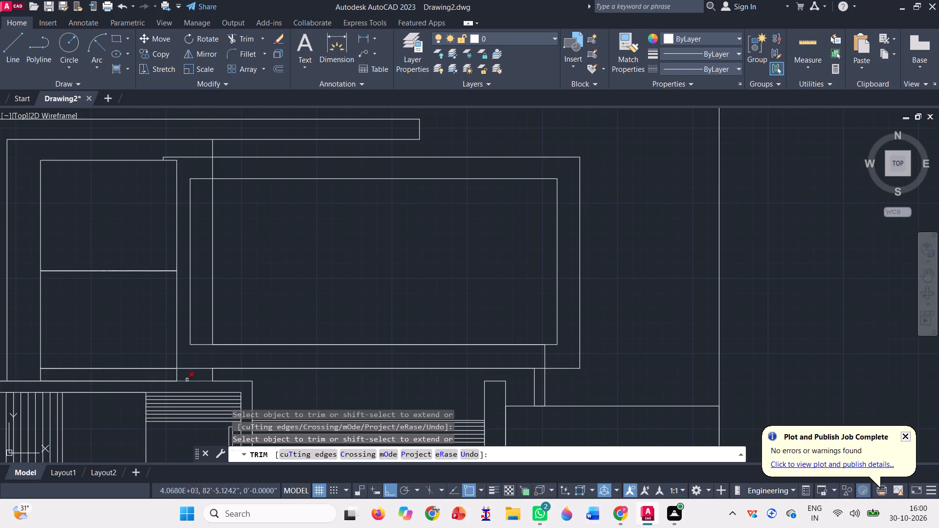
pyautogui.scroll(3, 167, 159)
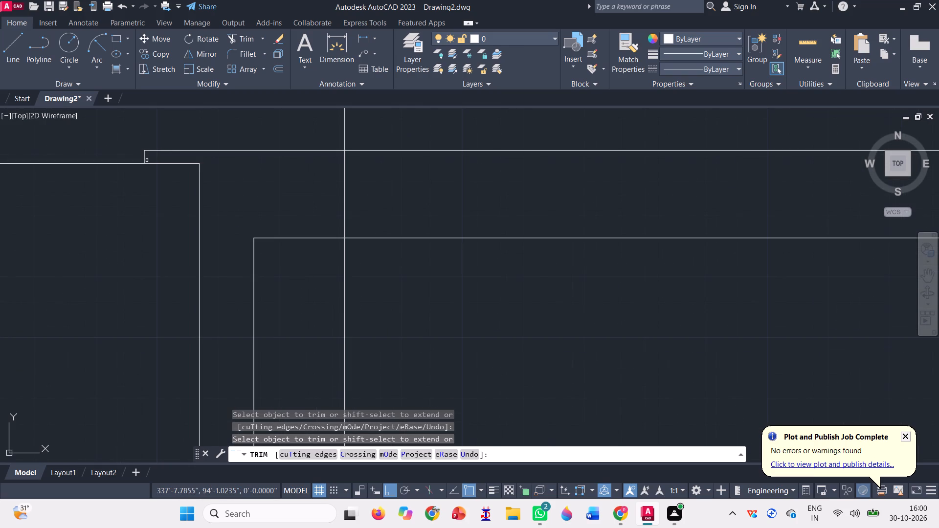
pyautogui.click(141, 156)
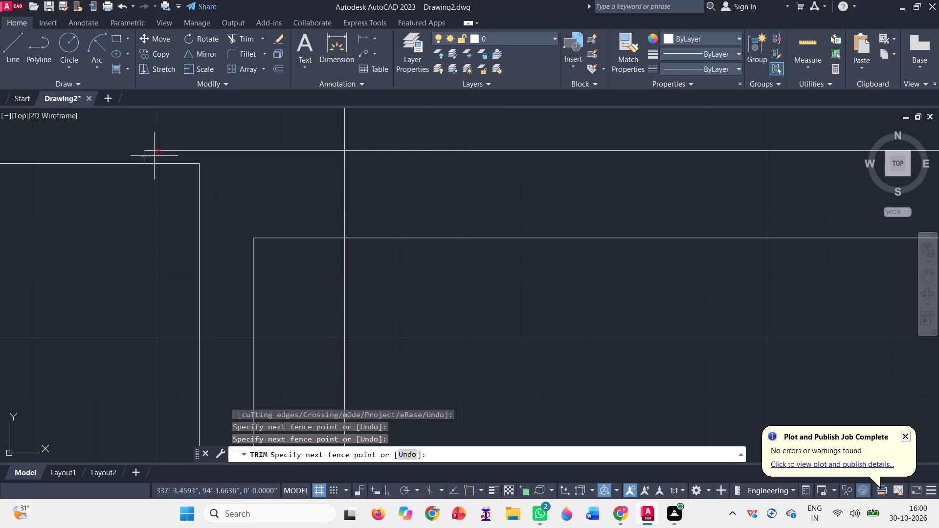
pyautogui.click(163, 145)
pyautogui.scroll(-3, 181, 162)
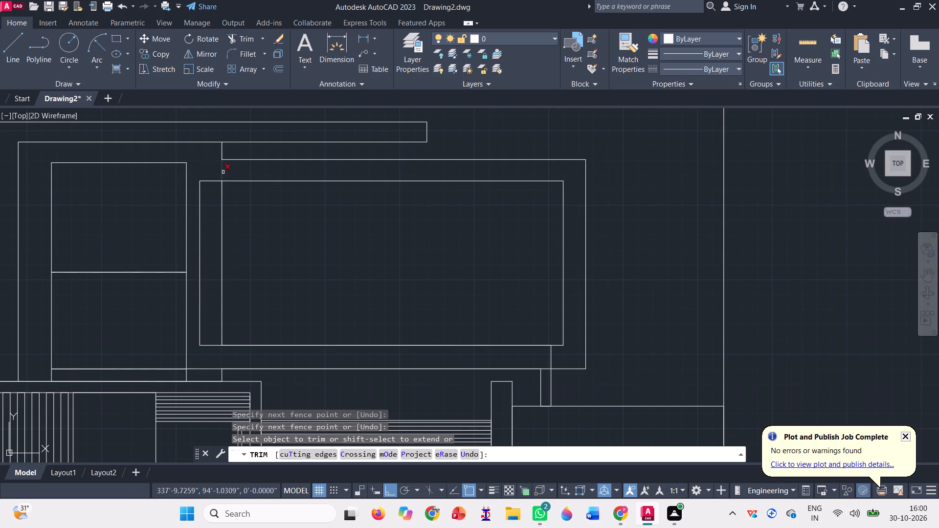
pyautogui.press('Escape')
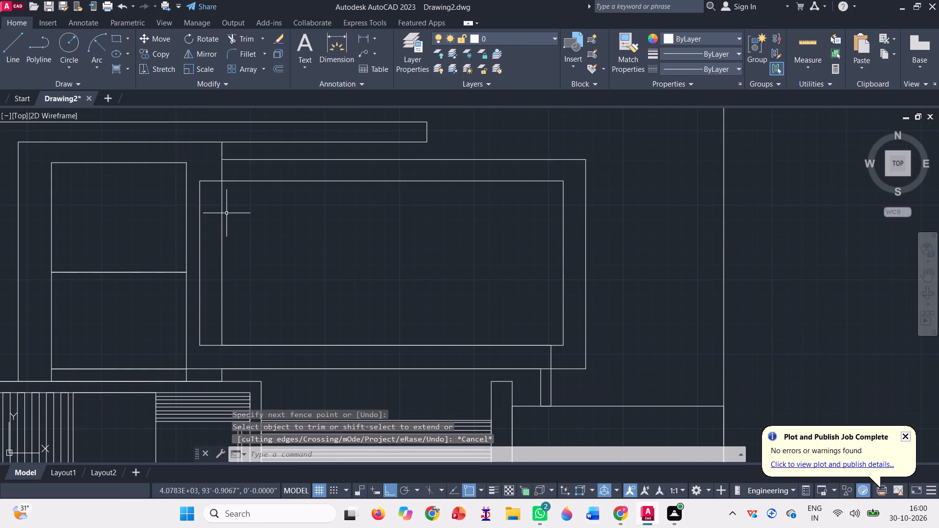
pyautogui.click(222, 214)
pyautogui.press('Escape')
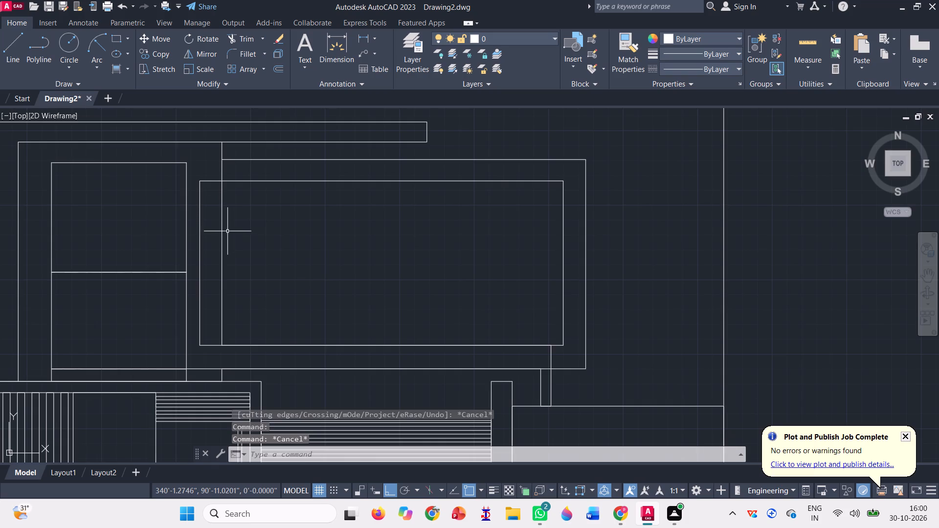
# Draw a vertical line from the inner rectangle's lower-left corner down to the outer outline's bottom edge.
pyautogui.scroll(-1, 229, 232)
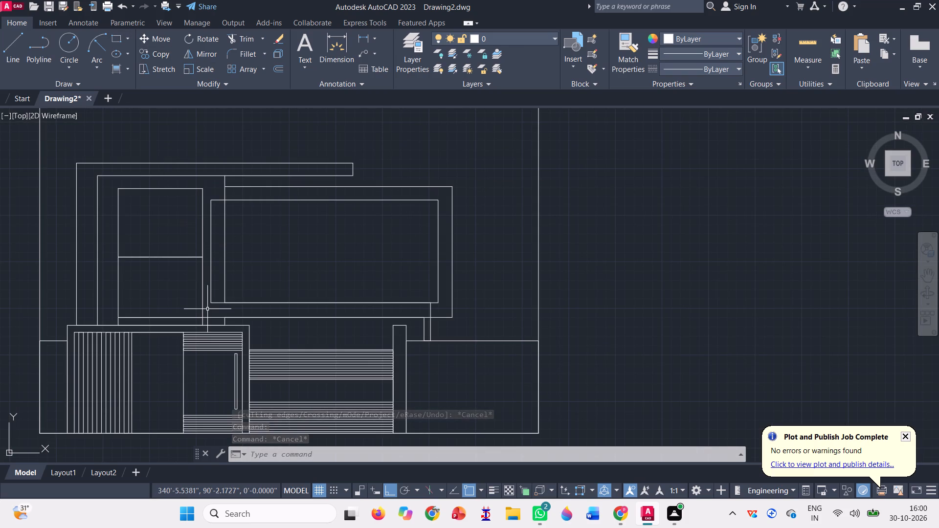
pyautogui.press('l')
pyautogui.press('Return')
pyautogui.scroll(1, 200, 326)
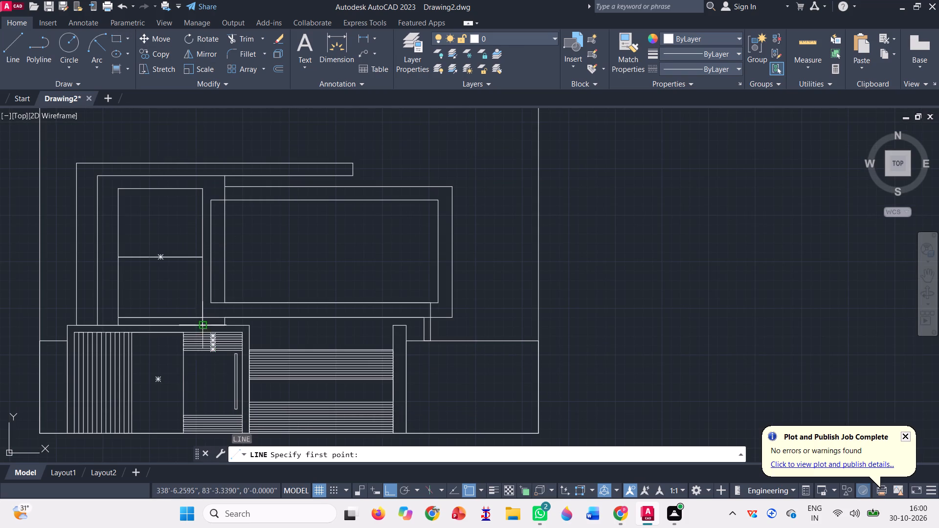
pyautogui.scroll(2, 200, 325)
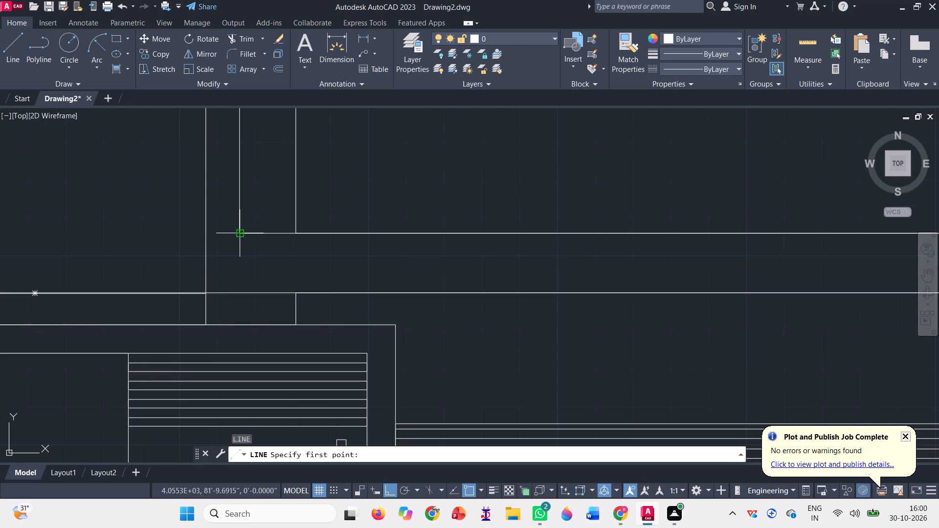
pyautogui.click(241, 236)
pyautogui.click(237, 296)
pyautogui.scroll(-1, 208, 297)
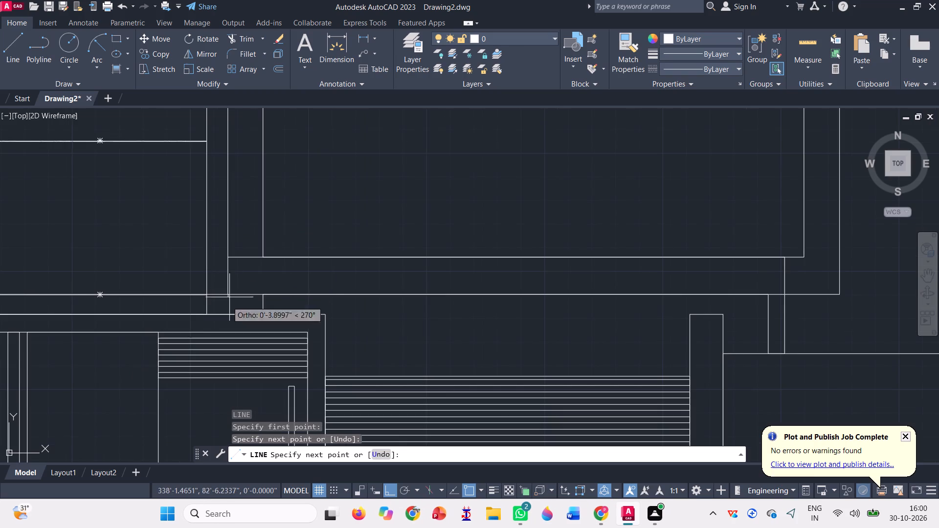
pyautogui.scroll(3, 232, 256)
pyautogui.scroll(-1, 223, 289)
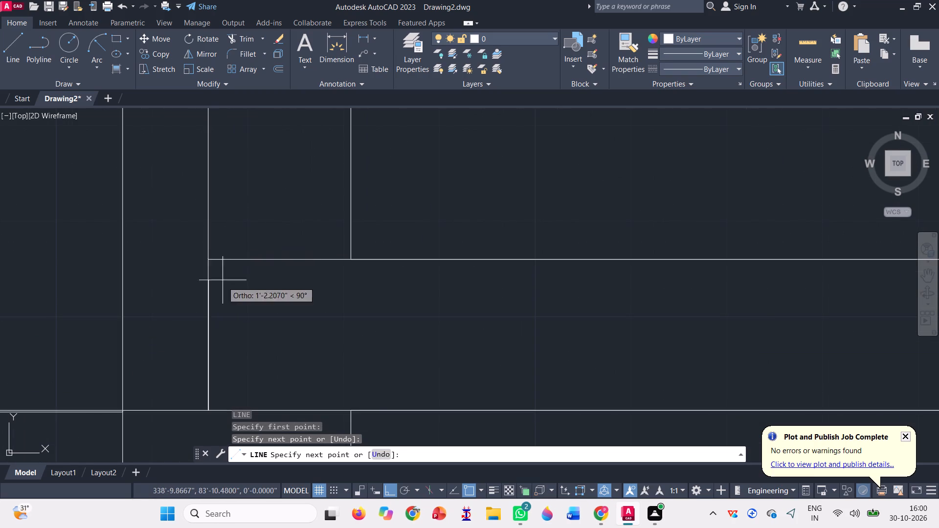
pyautogui.scroll(-2, 223, 289)
pyautogui.press('space')
pyautogui.click(218, 230)
pyautogui.scroll(-3, 230, 263)
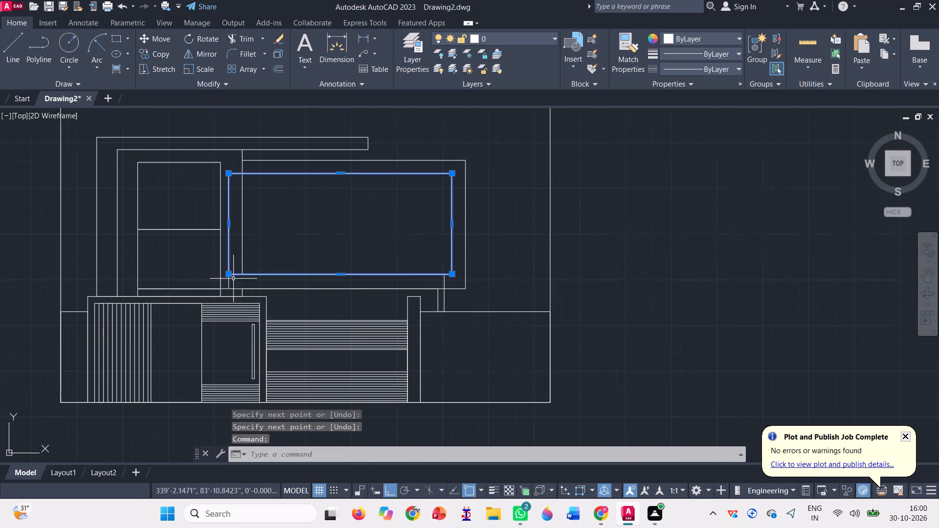
pyautogui.press('Escape')
# Trim the inner rectangle's left edge and the piece of its top edge extending past the frame's vertical line.
pyautogui.click(242, 41)
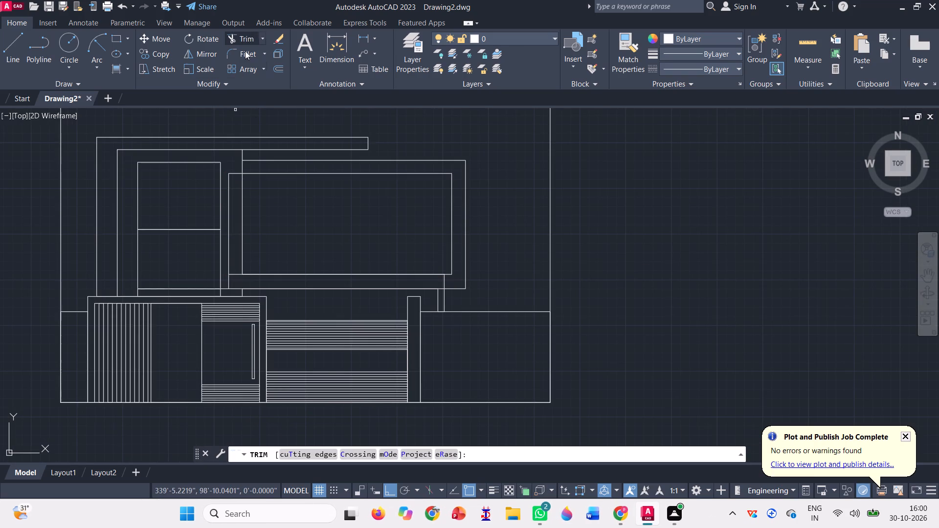
pyautogui.click(230, 217)
pyautogui.click(225, 215)
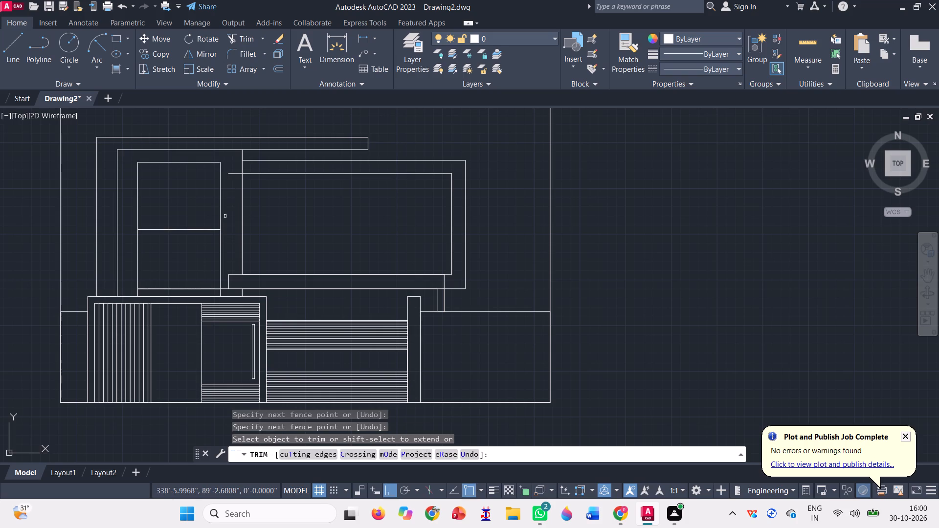
pyautogui.click(230, 170)
pyautogui.click(232, 181)
pyautogui.press('Escape')
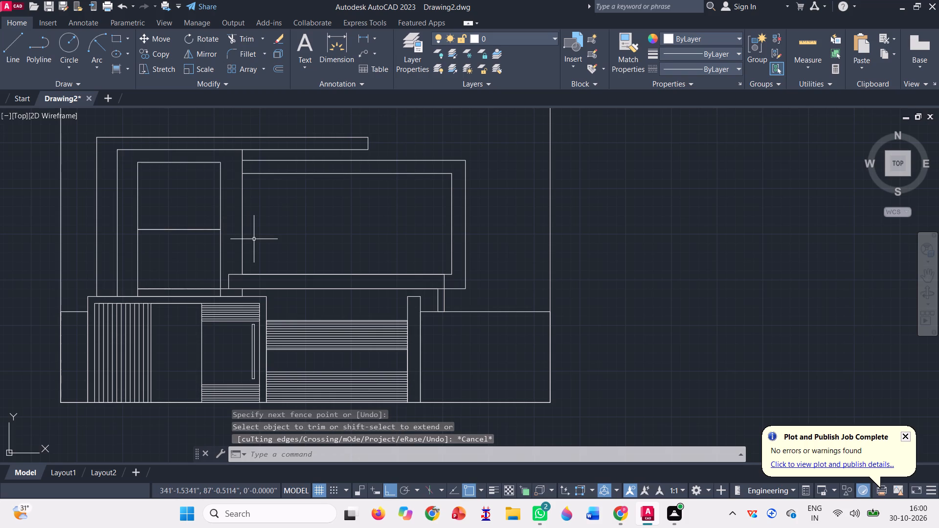
# Draw a short vertical line joining the top edges of the box's outer and inner outlines, below the roof band's end portion.
pyautogui.press('l')
pyautogui.press('Return')
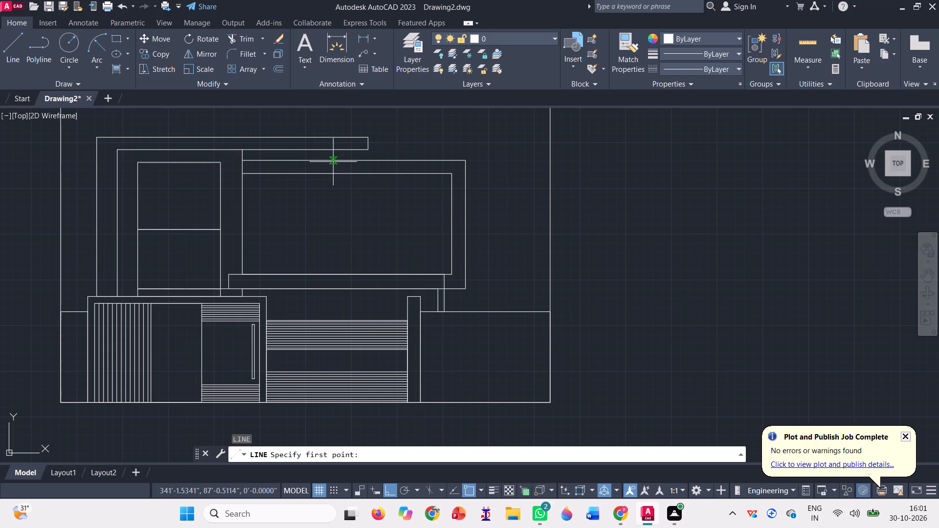
pyautogui.click(333, 162)
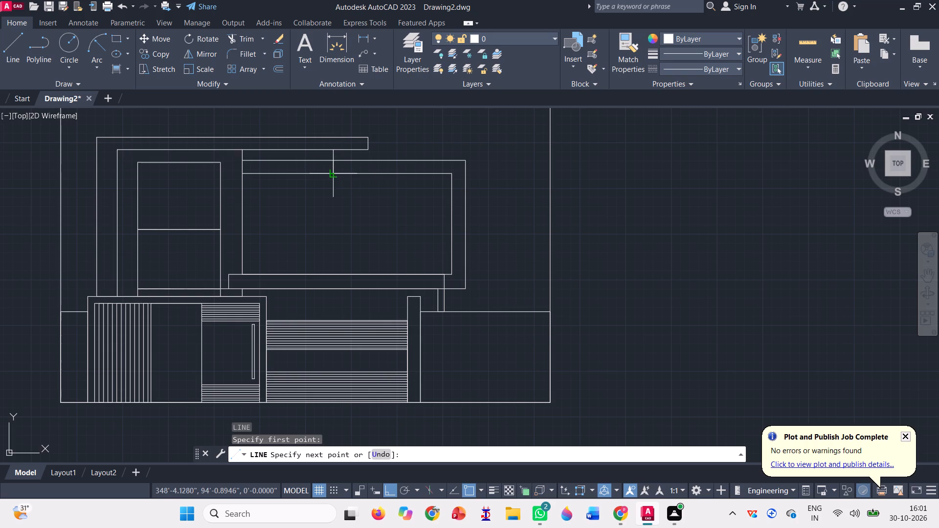
pyautogui.click(336, 173)
pyautogui.press('space')
# Trim both top edges of the box between the frame's vertical line and the short vertical end line.
pyautogui.click(239, 37)
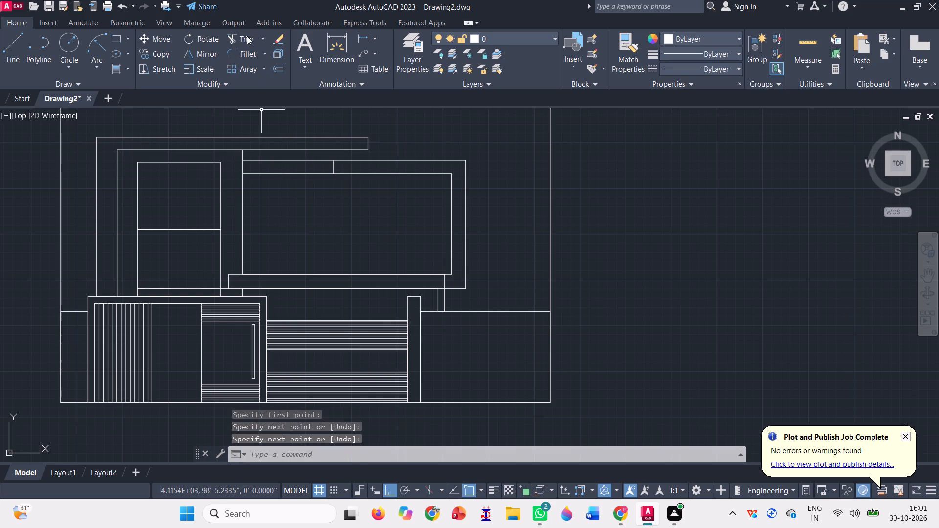
pyautogui.click(247, 36)
pyautogui.click(293, 155)
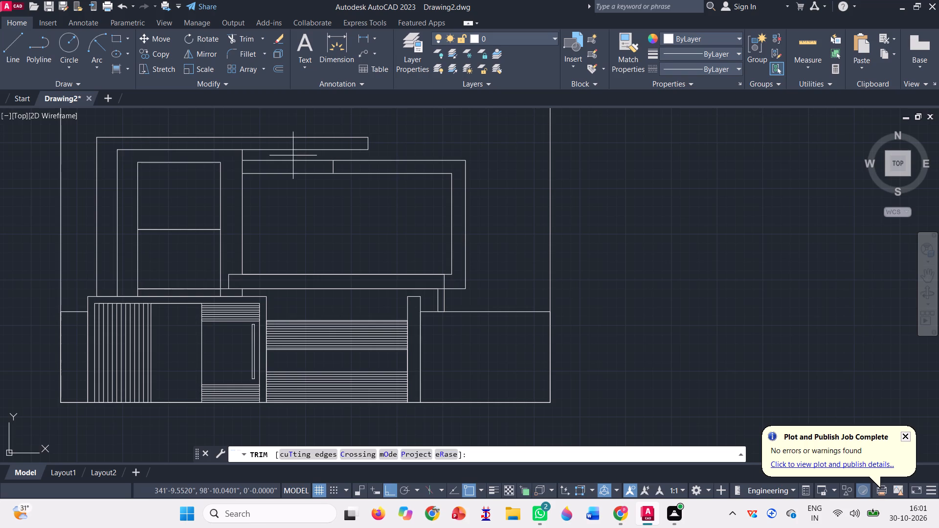
pyautogui.click(297, 198)
pyautogui.press('Escape')
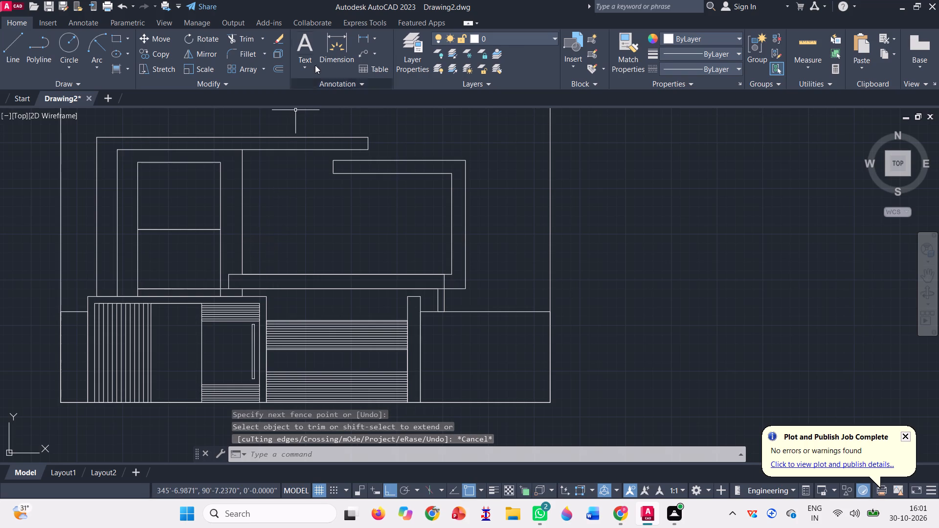
# Try to trim the top and bottom edges of the horizontal band below the upper box's open frame.
pyautogui.click(254, 38)
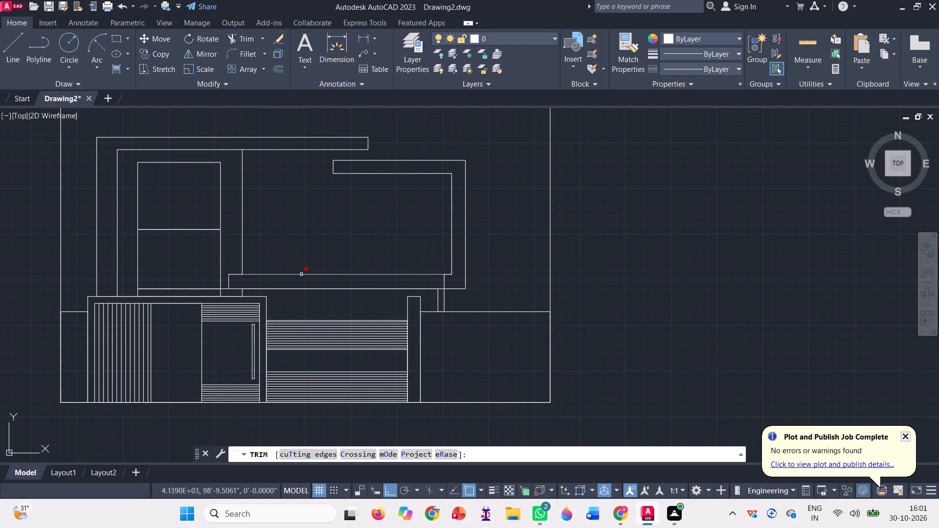
pyautogui.click(301, 274)
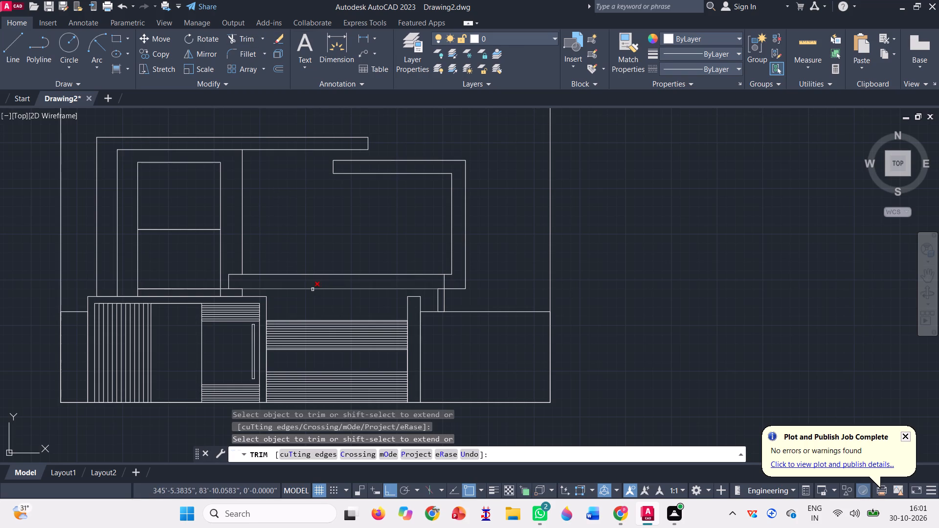
pyautogui.click(312, 289)
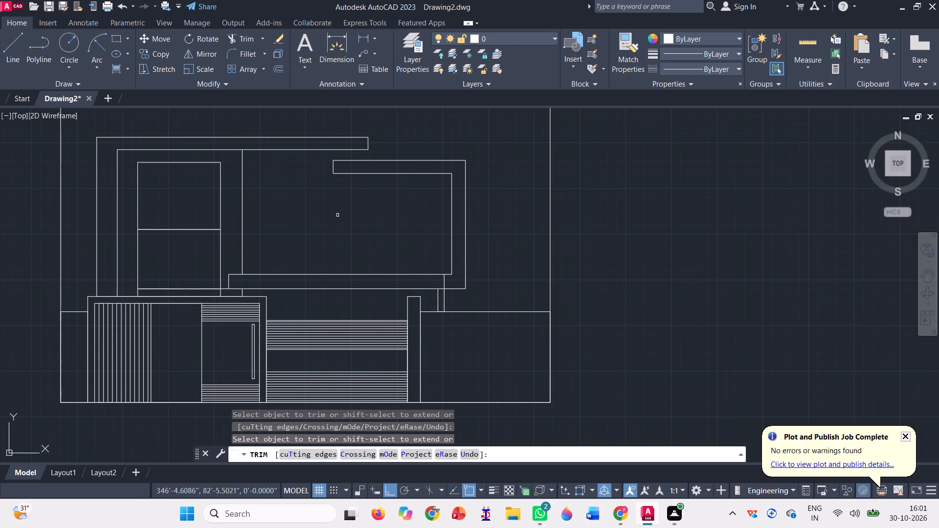
pyautogui.press('Escape')
pyautogui.press('Escape')
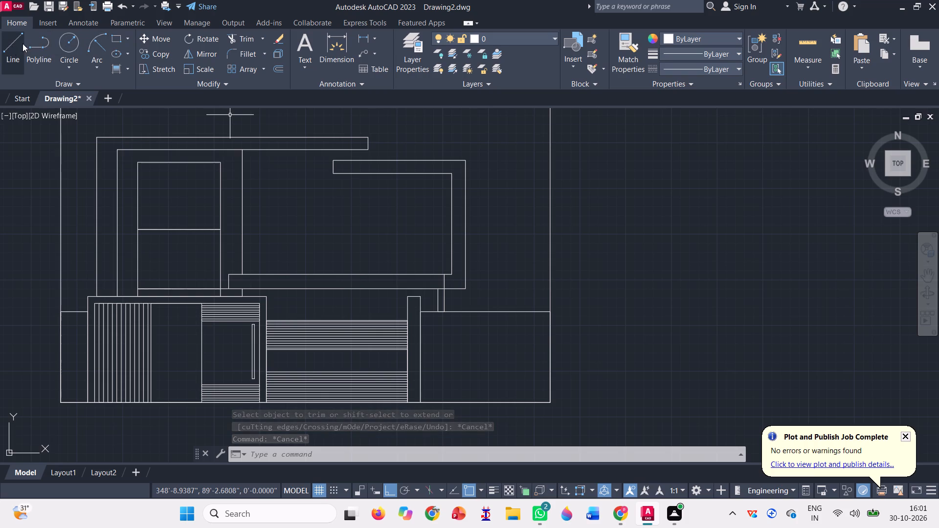
# Draw a rectangle inside the open frame, standing on its lower band and ending just beside the frame's vertical line.
pyautogui.click(113, 35)
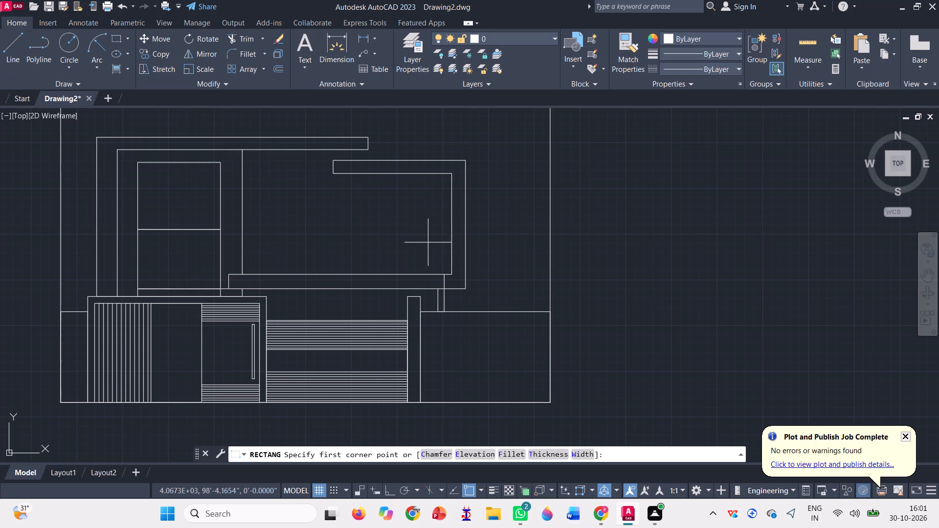
pyautogui.click(430, 272)
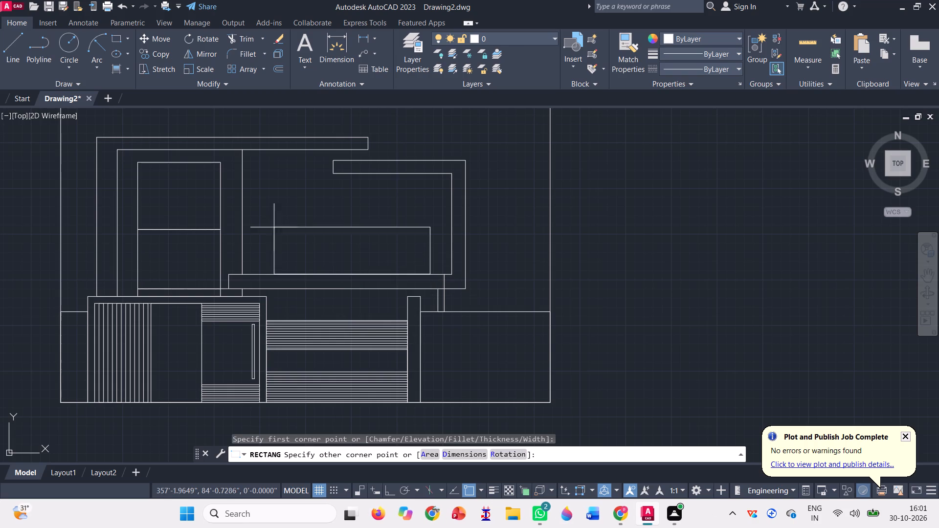
pyautogui.scroll(2, 250, 188)
pyautogui.click(245, 187)
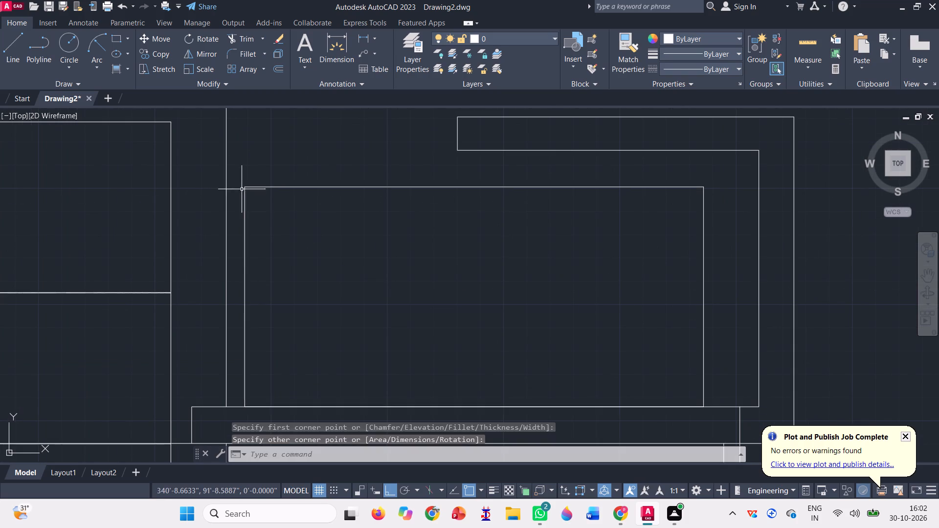
# Draw a diagonal line from the rectangle's upper-right corner to the open frame's inner upper-right corner.
pyautogui.scroll(-2, 190, 206)
pyautogui.click(13, 47)
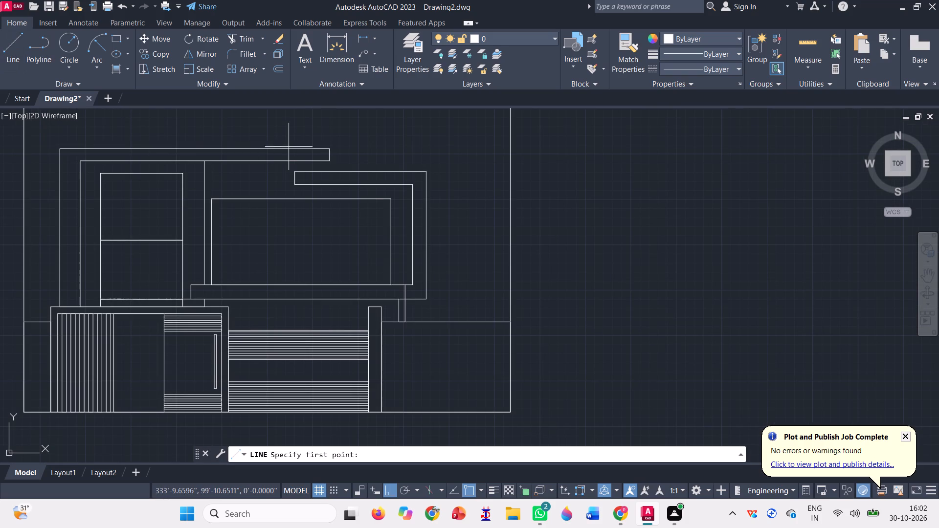
pyautogui.scroll(2, 374, 181)
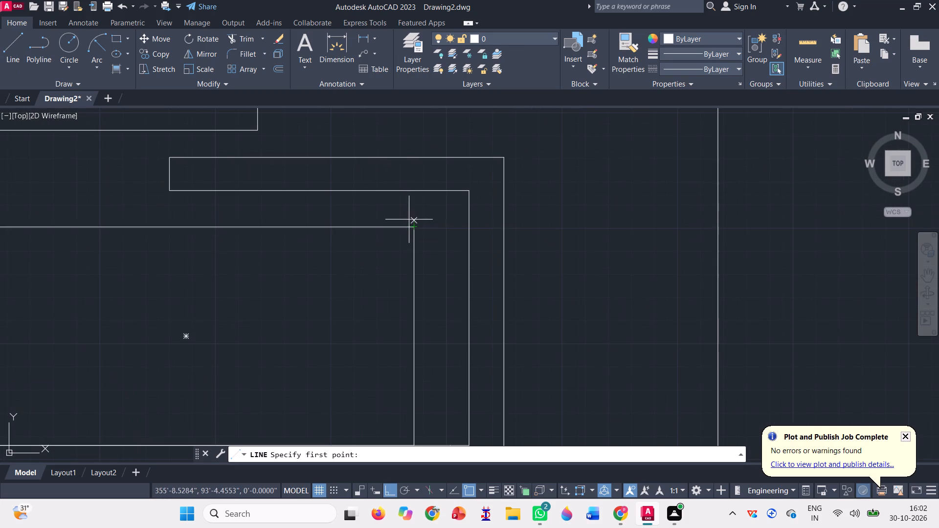
pyautogui.click(413, 227)
pyautogui.click(466, 192)
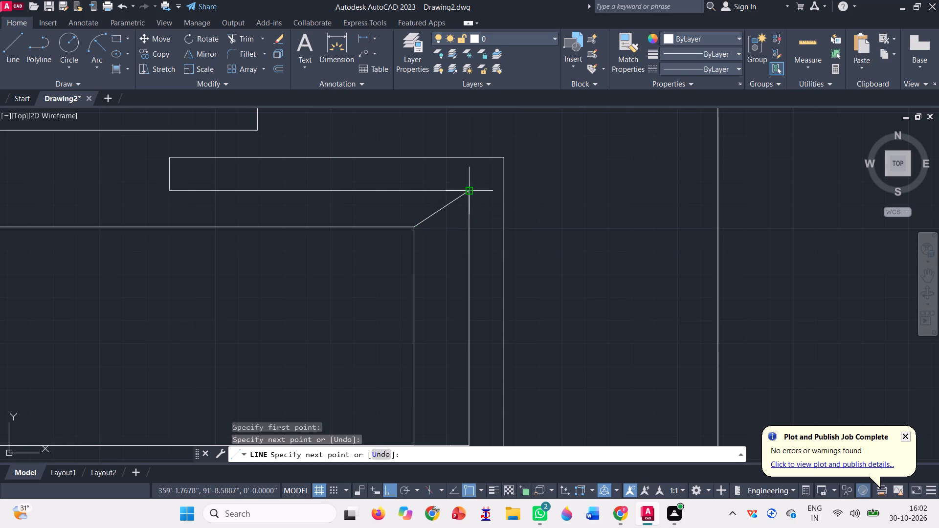
pyautogui.scroll(-3, 390, 204)
pyautogui.press('space')
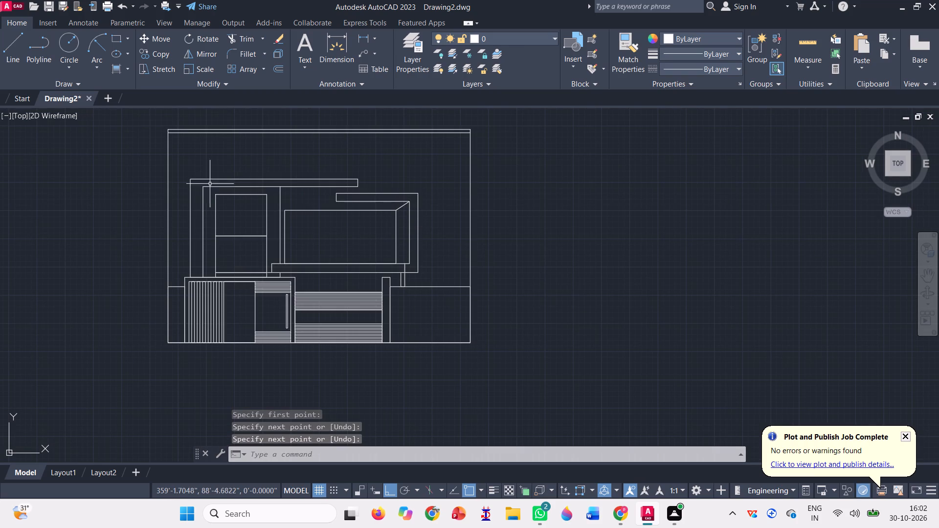
# Draw a horizontal line from the diagonal to the frame's vertical line and continue it diagonally to the rectangle's upper-left corner.
pyautogui.scroll(2, 272, 201)
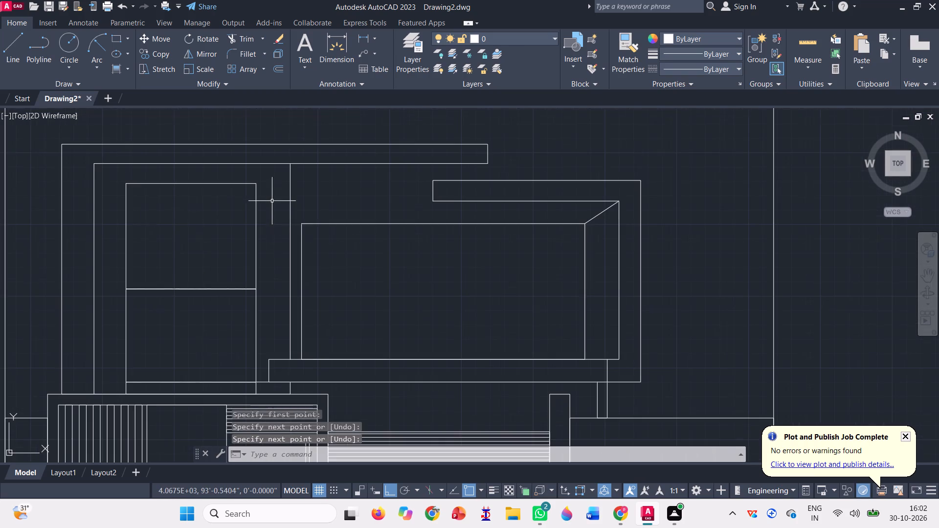
pyautogui.scroll(-1, 300, 226)
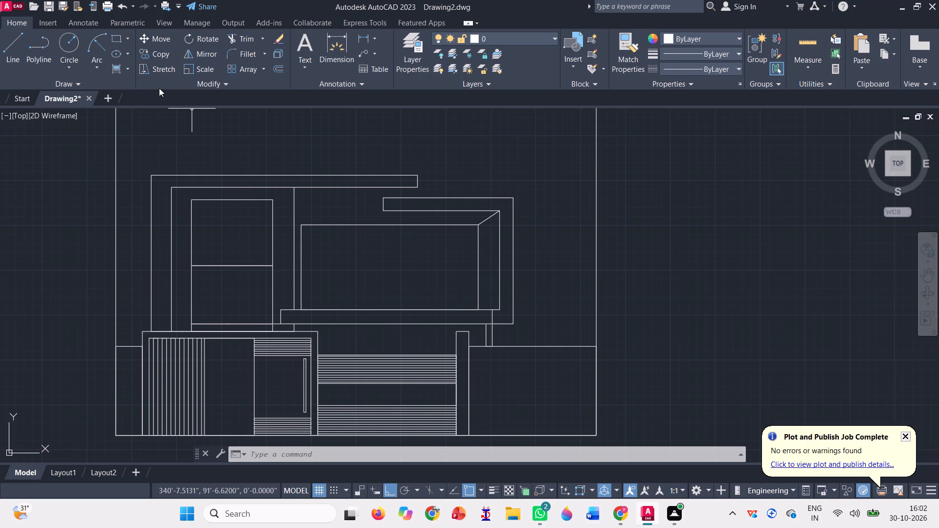
pyautogui.click(4, 48)
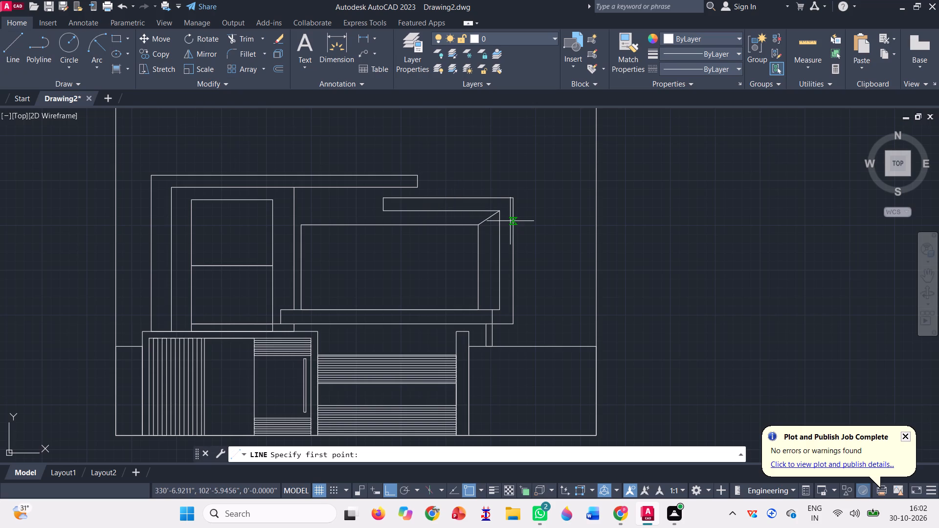
pyautogui.scroll(3, 492, 220)
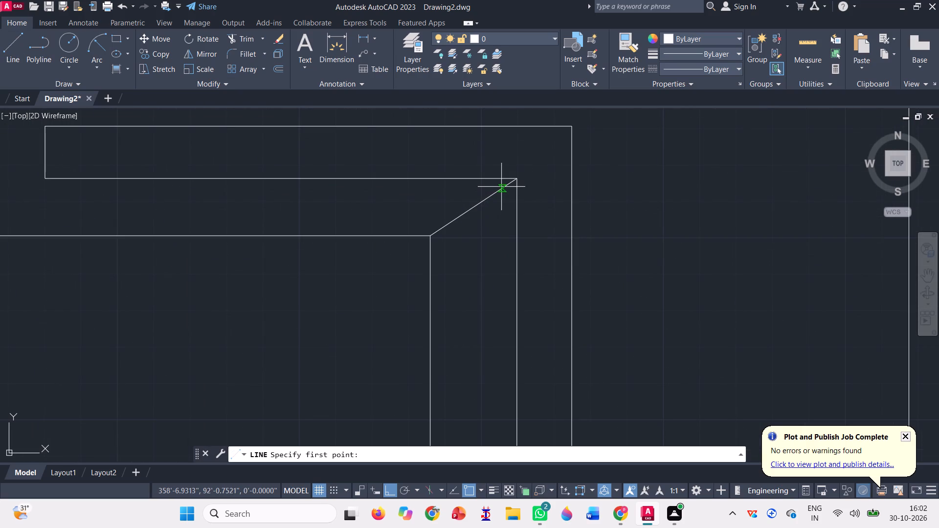
pyautogui.click(501, 187)
pyautogui.scroll(-2, 469, 234)
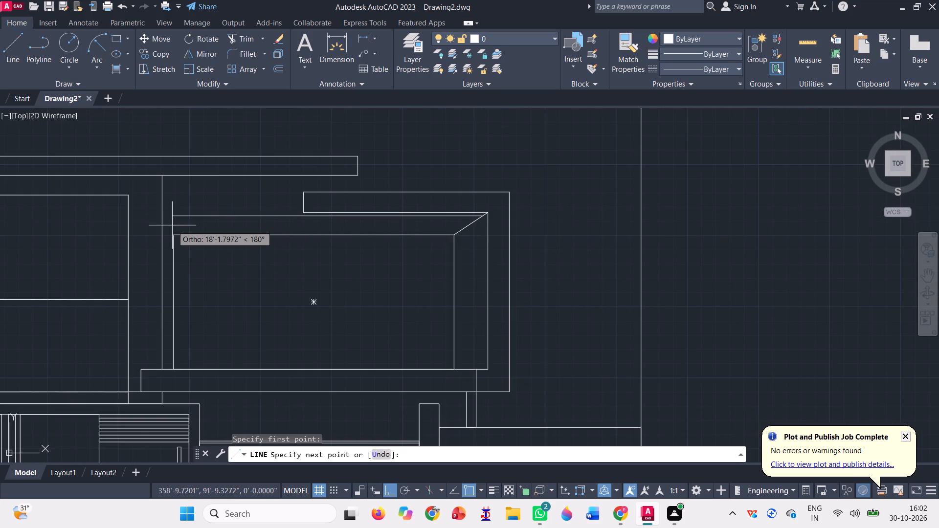
pyautogui.scroll(2, 172, 224)
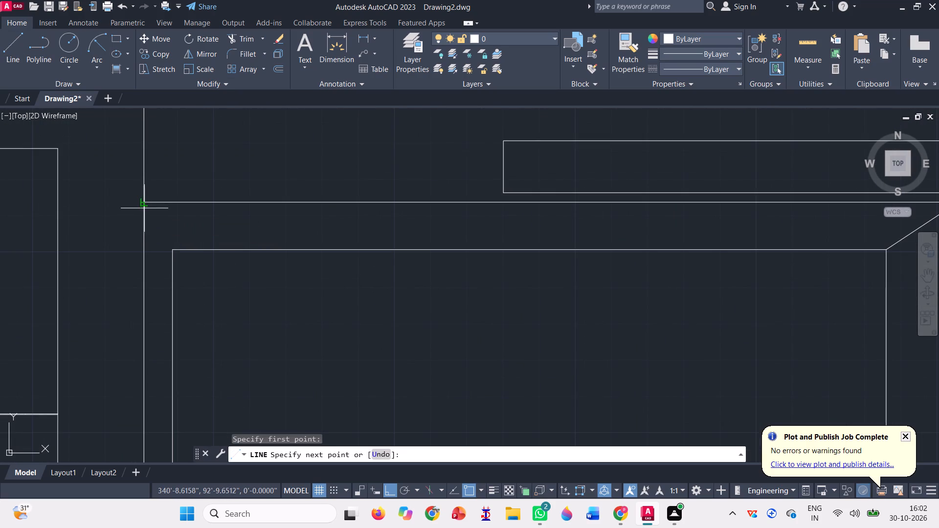
pyautogui.click(146, 202)
pyautogui.scroll(-2, 175, 198)
pyautogui.scroll(1, 175, 218)
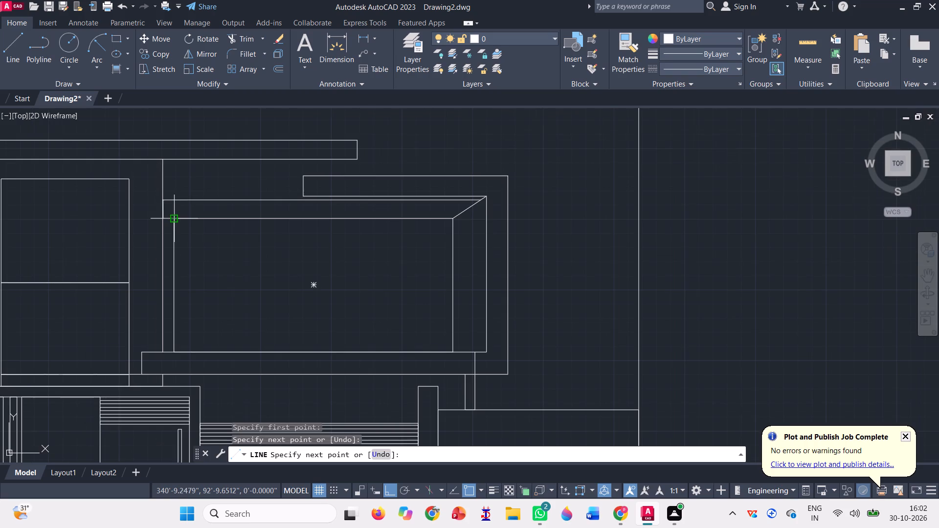
pyautogui.click(175, 218)
pyautogui.scroll(-2, 180, 216)
pyautogui.press('space')
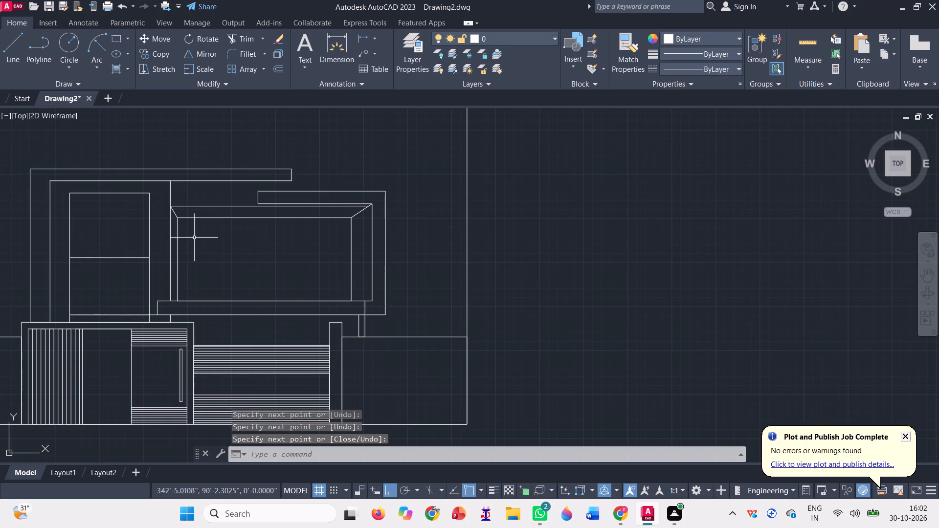
# Draw a narrow vertical rectangle beside the frame's vertical line, from the roof band's underside to the lower band's top edge.
pyautogui.scroll(-1, 194, 237)
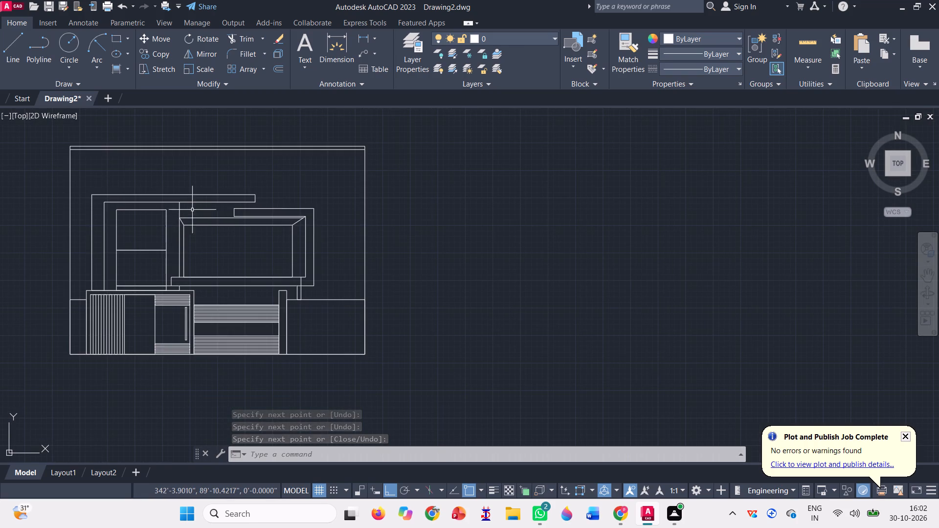
pyautogui.click(116, 37)
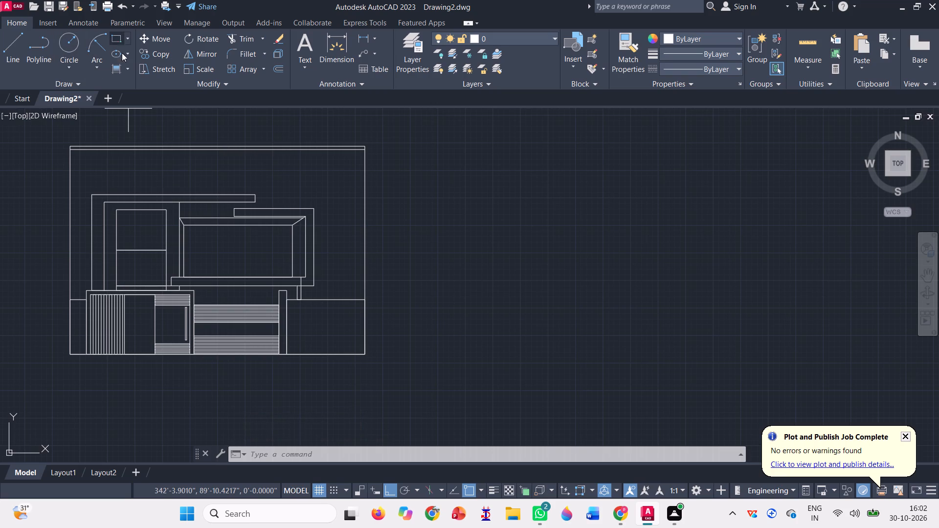
pyautogui.scroll(3, 183, 208)
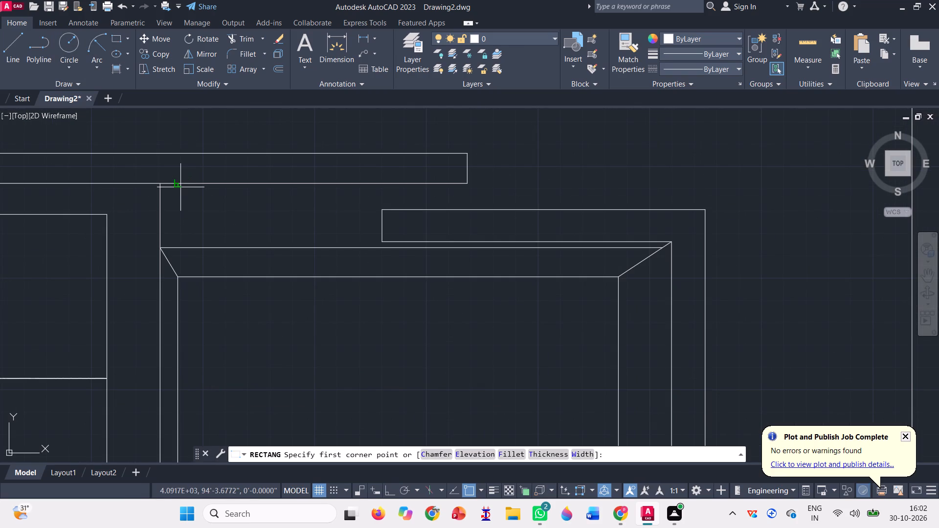
pyautogui.click(174, 181)
pyautogui.scroll(-3, 199, 206)
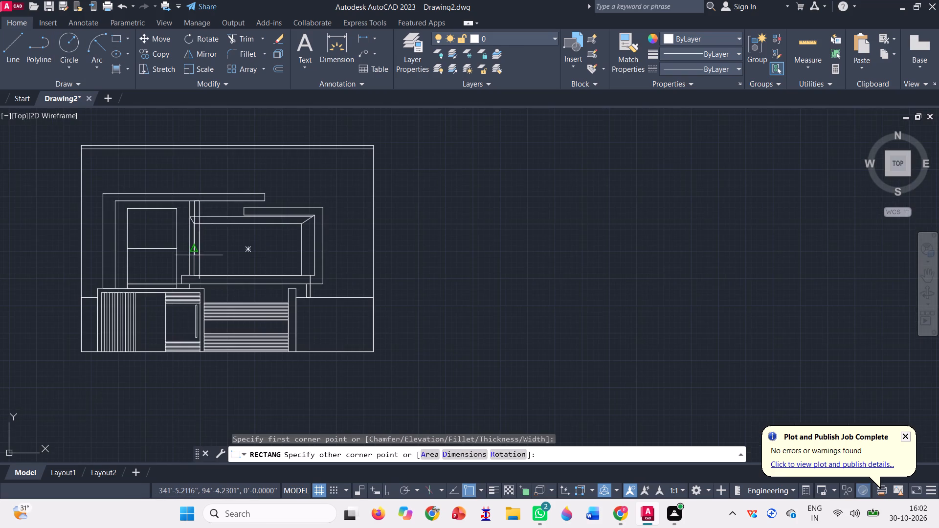
pyautogui.scroll(3, 199, 256)
pyautogui.scroll(-2, 200, 294)
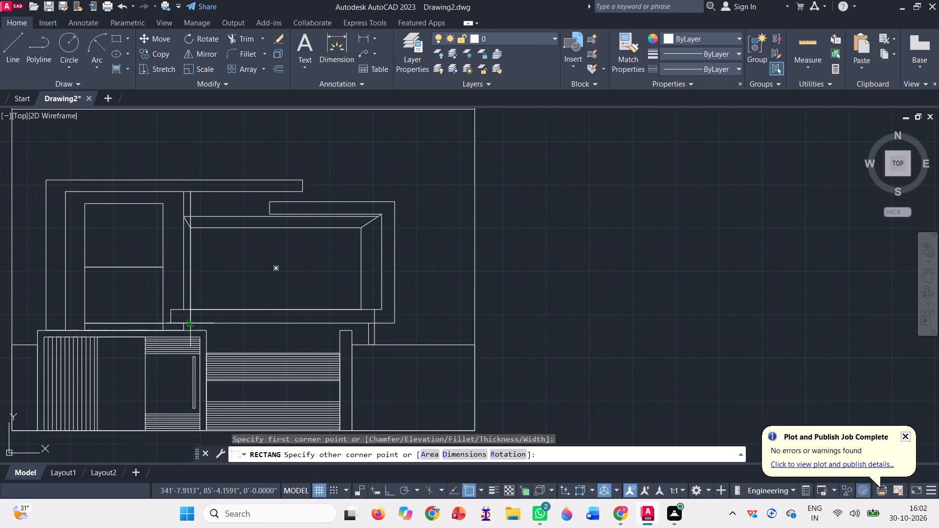
pyautogui.scroll(2, 196, 307)
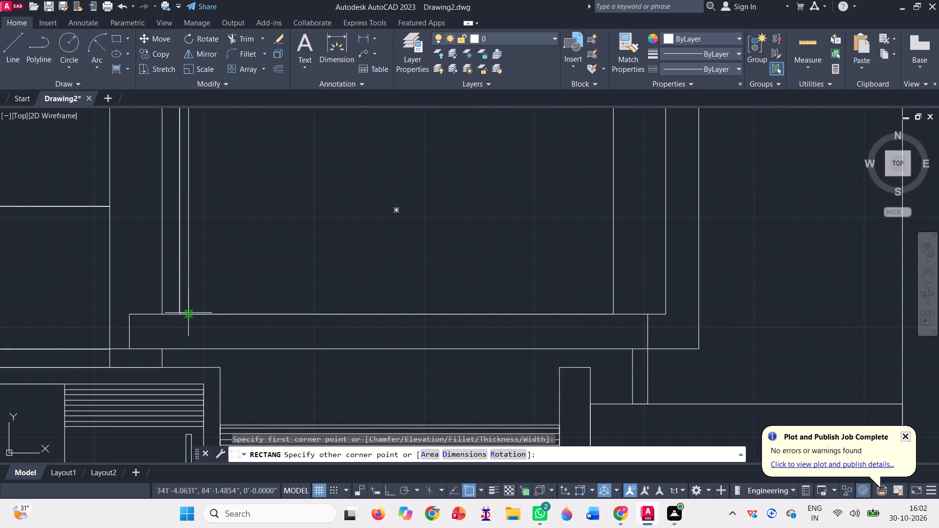
pyautogui.click(194, 315)
pyautogui.scroll(-2, 198, 333)
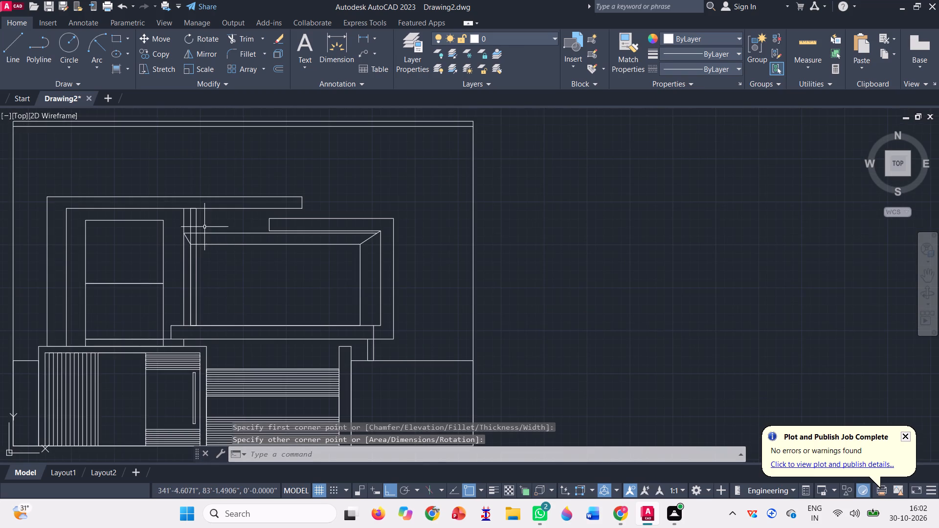
# Copy the narrow vertical rectangle five times to the right at equal spacing to form a row of slats.
pyautogui.click(201, 223)
pyautogui.click(191, 219)
pyautogui.write('co')
pyautogui.press('space')
pyautogui.scroll(2, 172, 196)
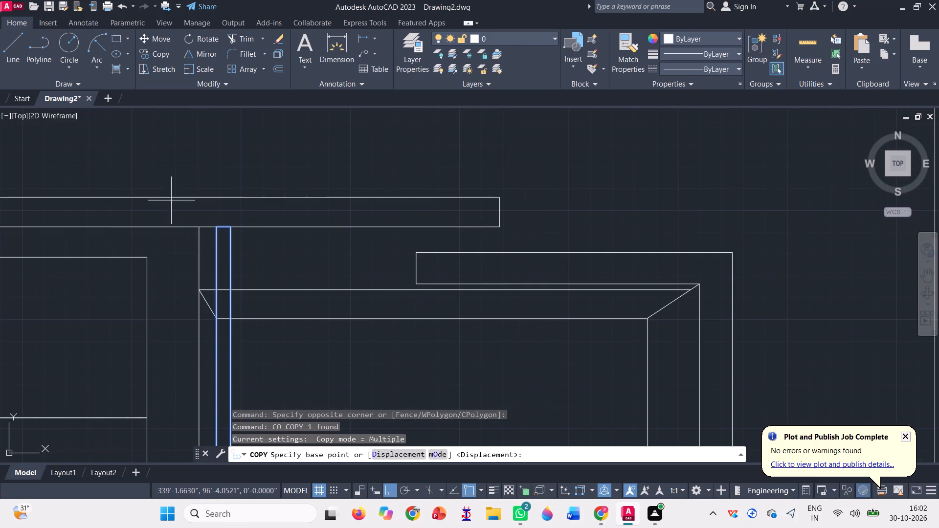
pyautogui.click(198, 225)
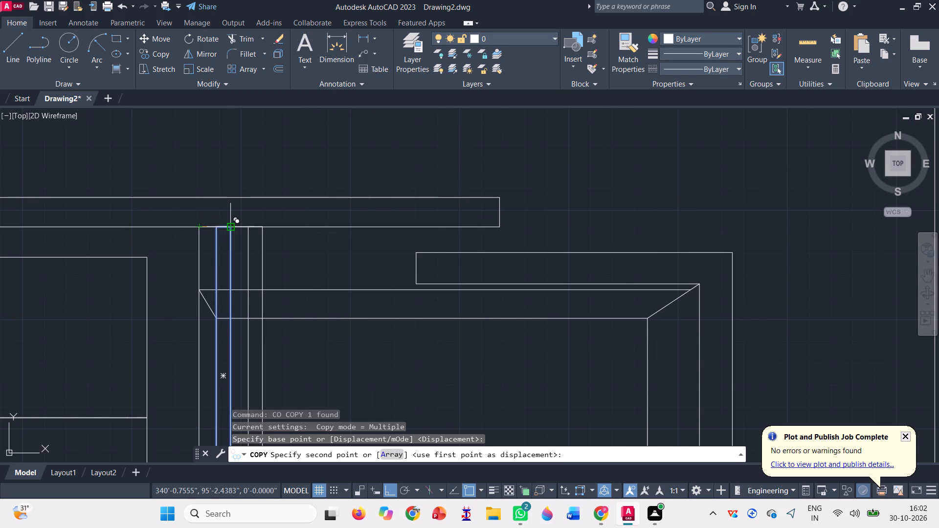
pyautogui.click(230, 223)
pyautogui.click(262, 224)
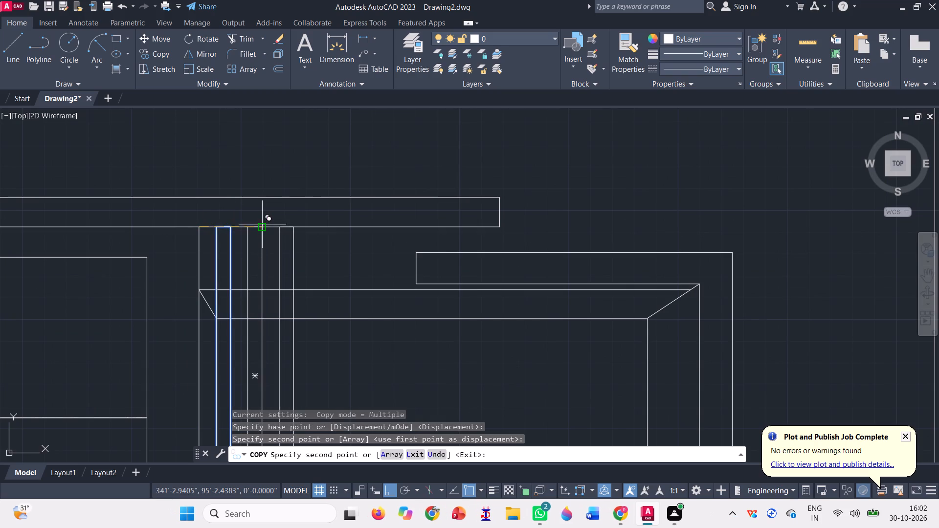
pyautogui.click(295, 227)
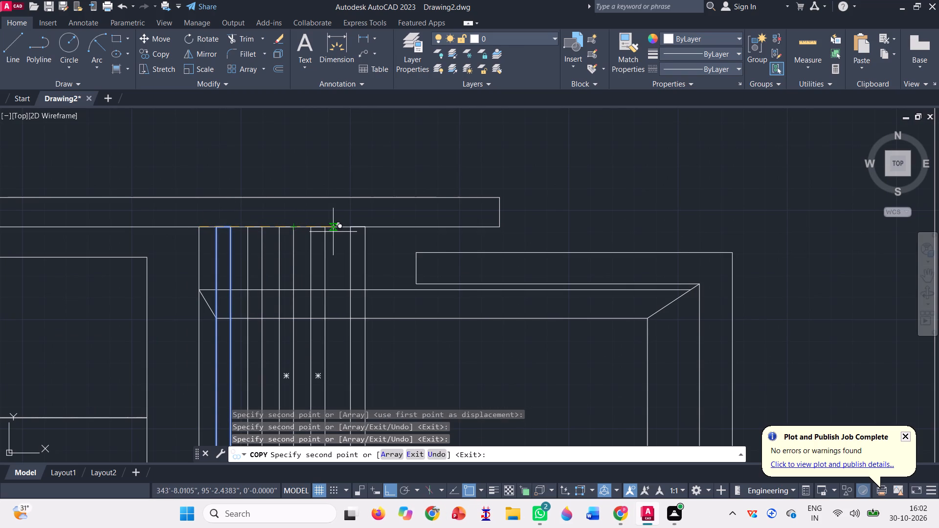
pyautogui.click(325, 228)
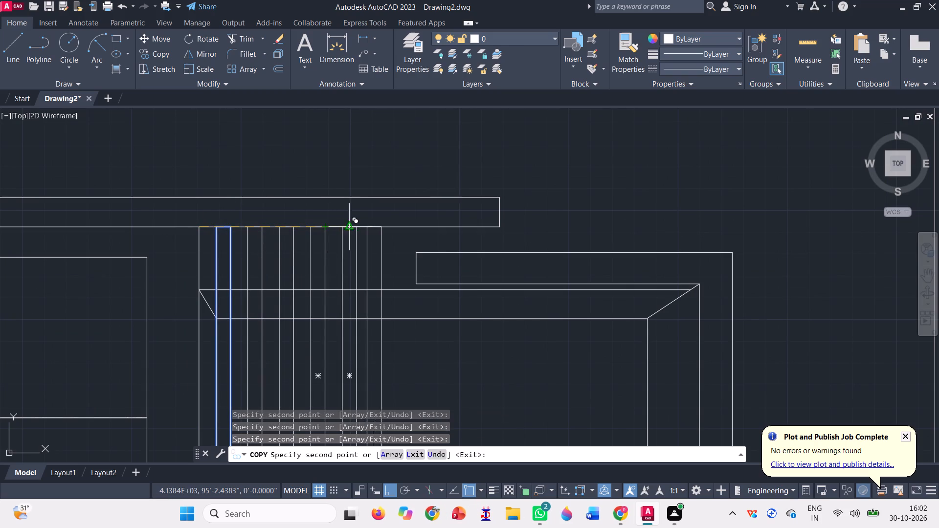
pyautogui.click(358, 225)
pyautogui.scroll(-3, 248, 236)
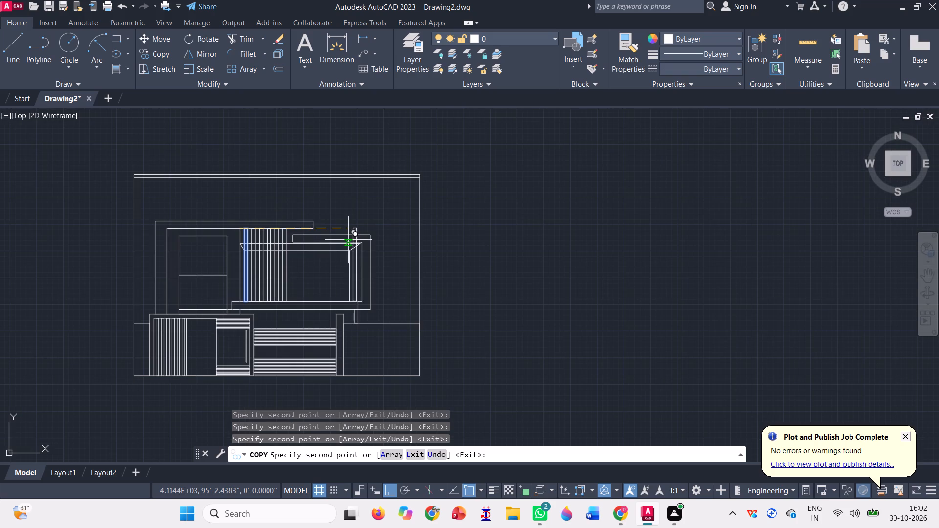
pyautogui.press('space')
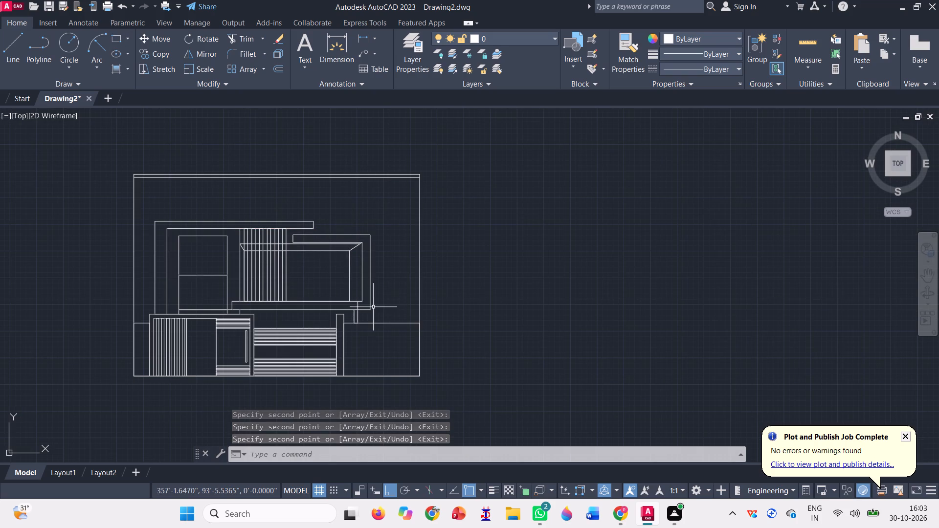
# Delete the outer boundary's right vertical line and its two top horizontal lines.
pyautogui.click(420, 257)
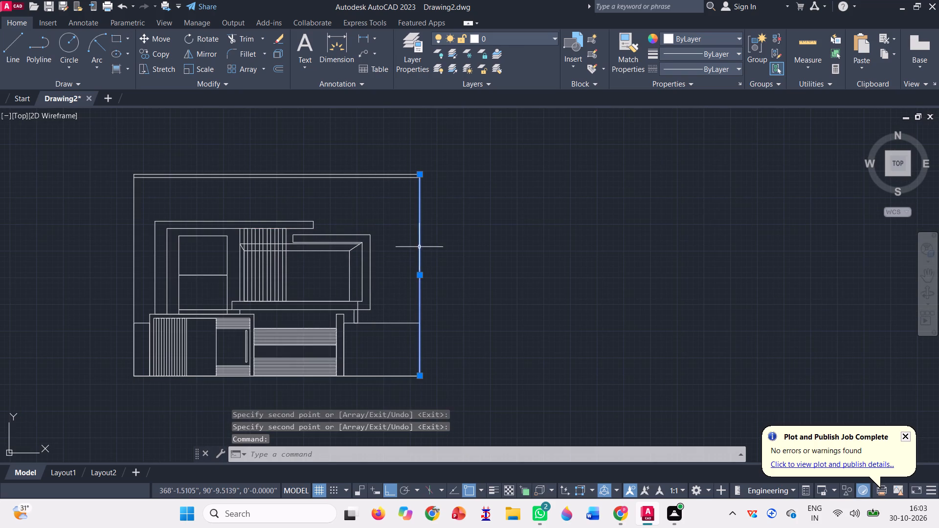
pyautogui.click(389, 187)
pyautogui.click(370, 169)
pyautogui.press('Delete')
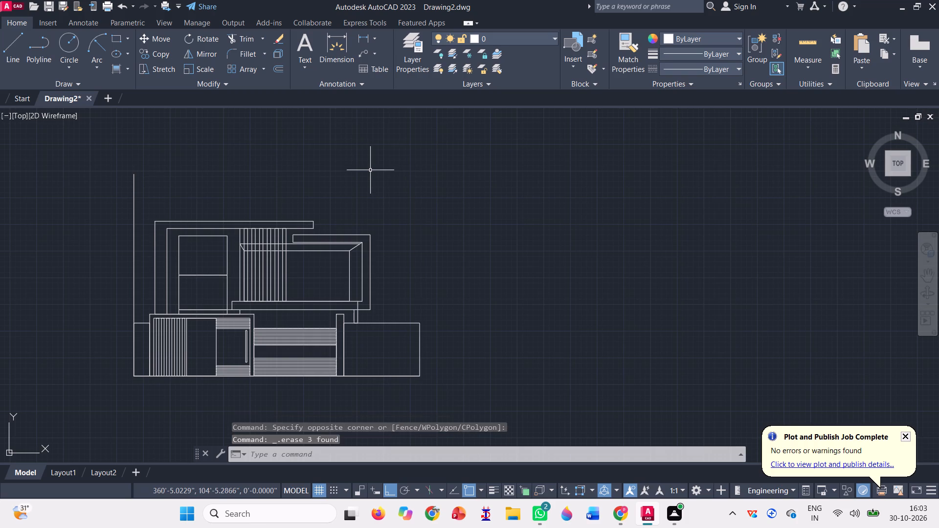
# Delete the remaining vertical line of the outer boundary on the elevation's left side.
pyautogui.click(143, 270)
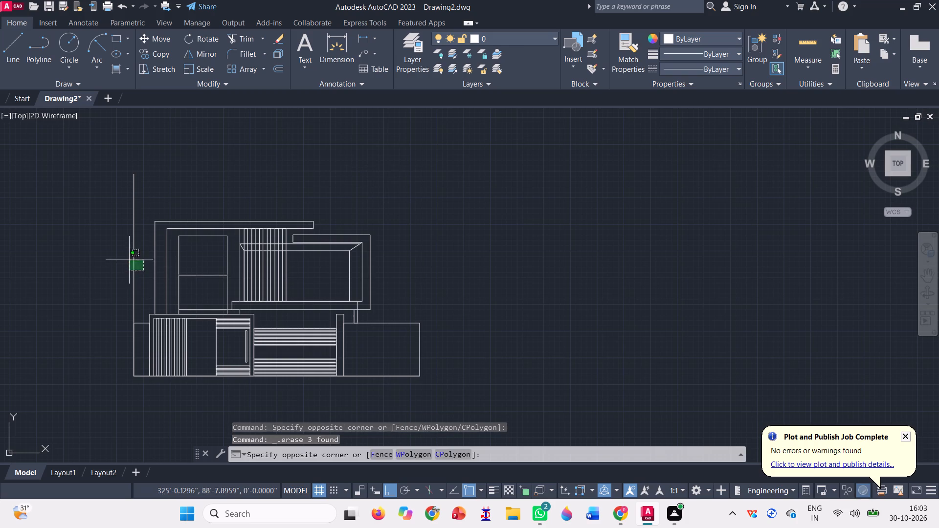
pyautogui.click(128, 257)
pyautogui.press('Delete')
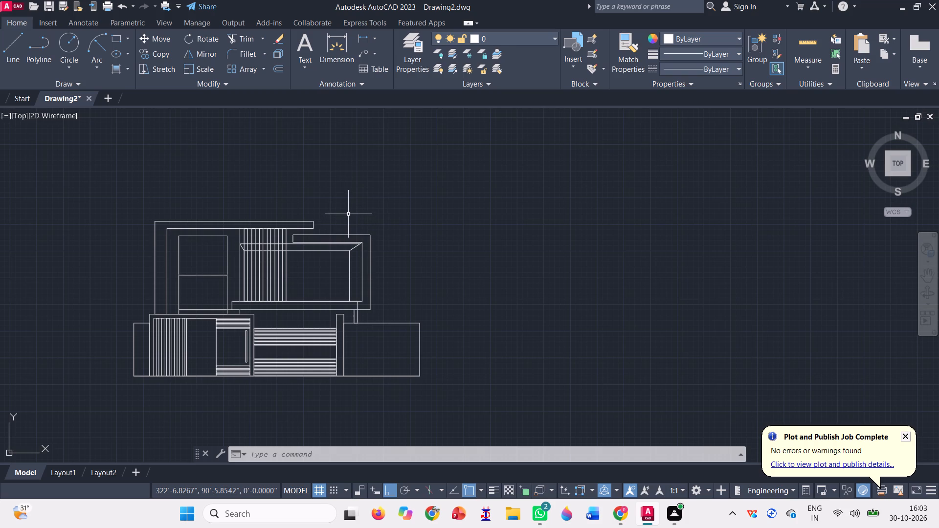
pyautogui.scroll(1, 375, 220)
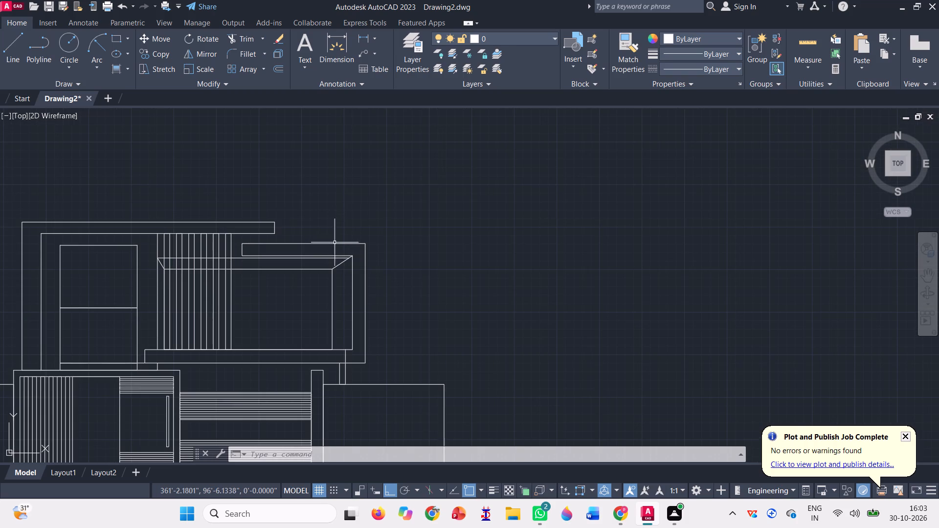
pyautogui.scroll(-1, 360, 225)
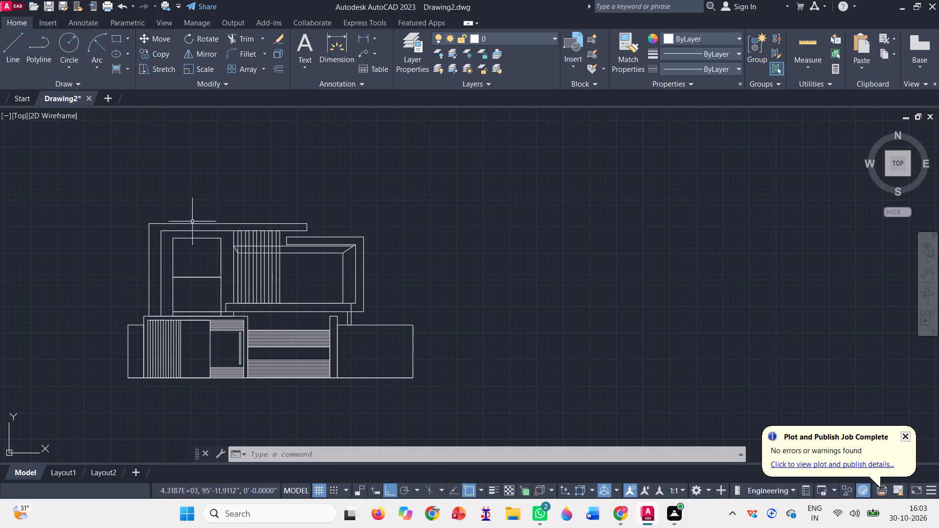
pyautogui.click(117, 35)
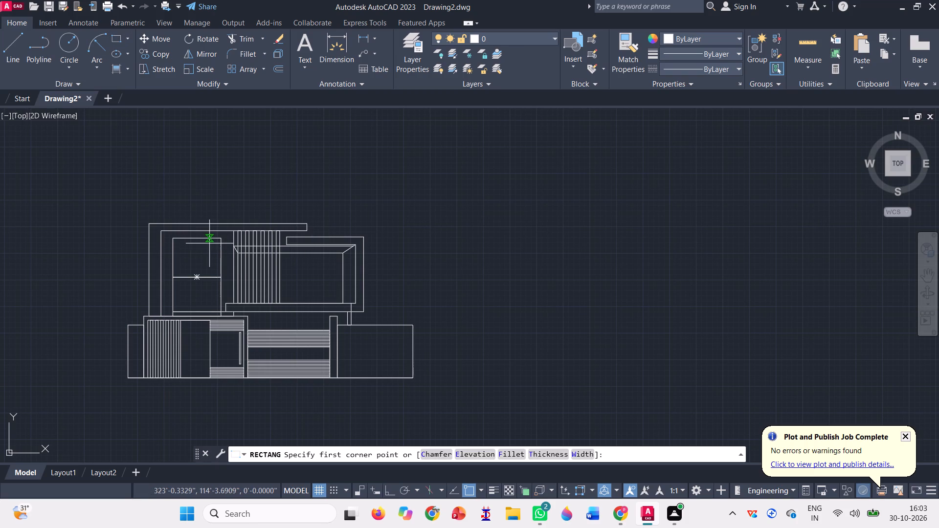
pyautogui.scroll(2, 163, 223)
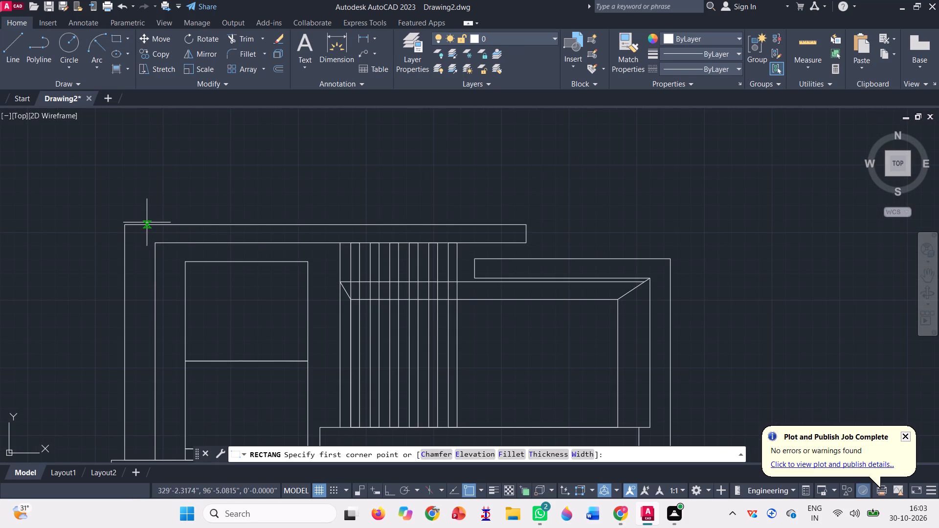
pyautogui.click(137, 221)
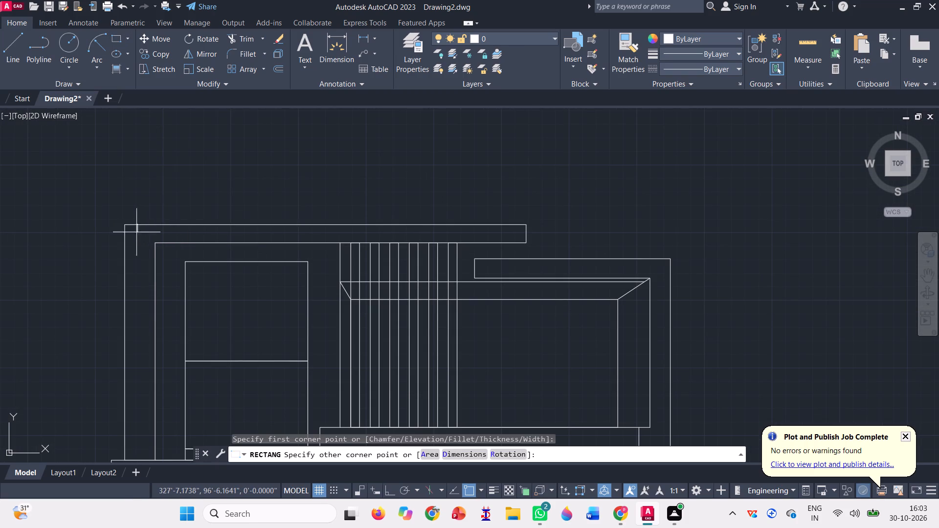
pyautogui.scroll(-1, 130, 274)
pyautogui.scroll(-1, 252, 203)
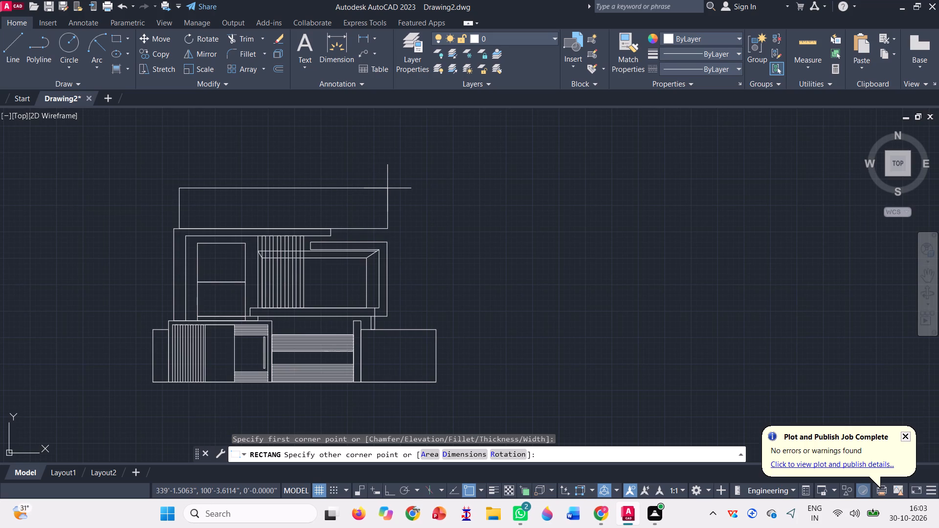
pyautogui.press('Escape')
# Draw a vertical construction line through the upper-right corner of the right-hand L-shaped frame.
pyautogui.write('xl')
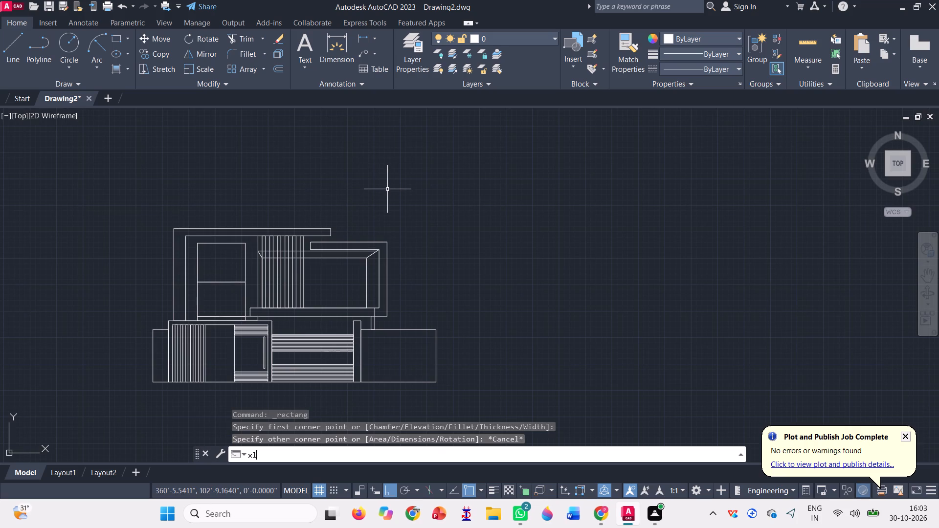
pyautogui.press('Return')
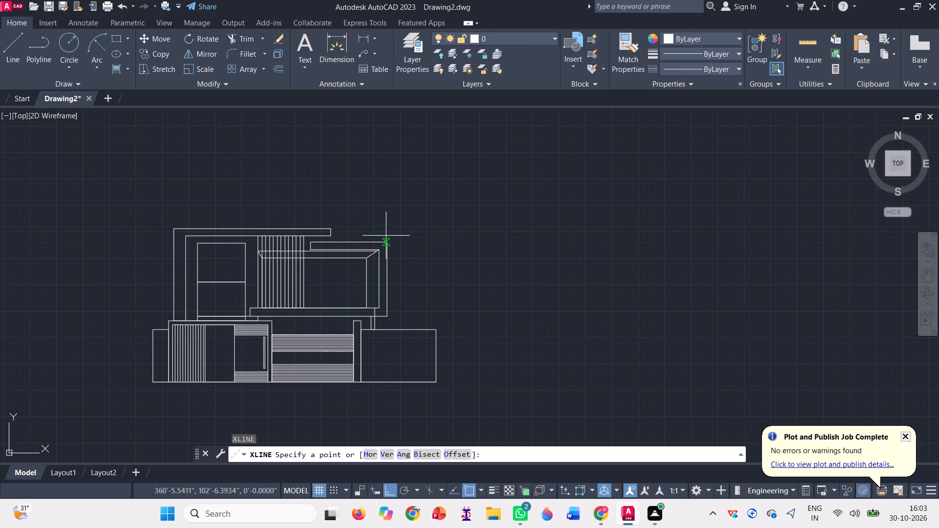
pyautogui.click(388, 240)
pyautogui.click(383, 173)
pyautogui.press('space')
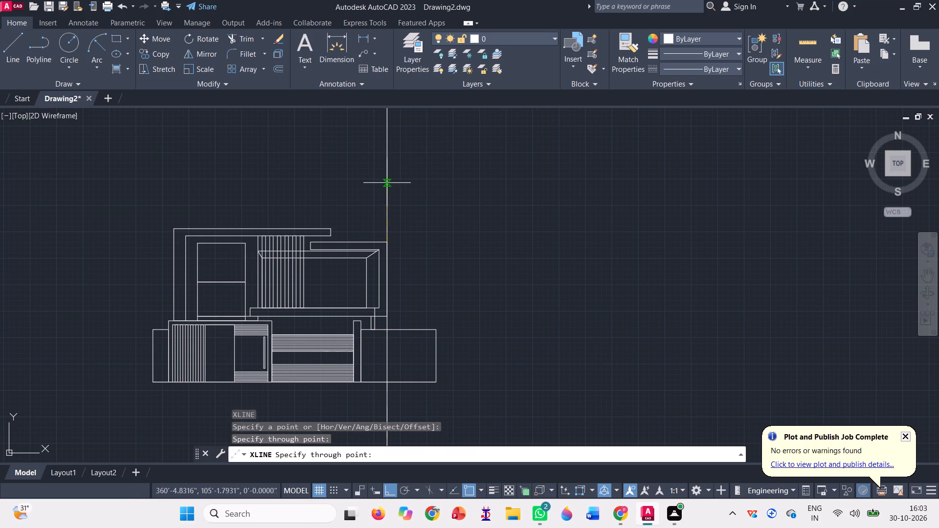
# Draw a rectangle from the construction line above the roof down to just inside the left frame's corner, below the roof band.
pyautogui.click(118, 35)
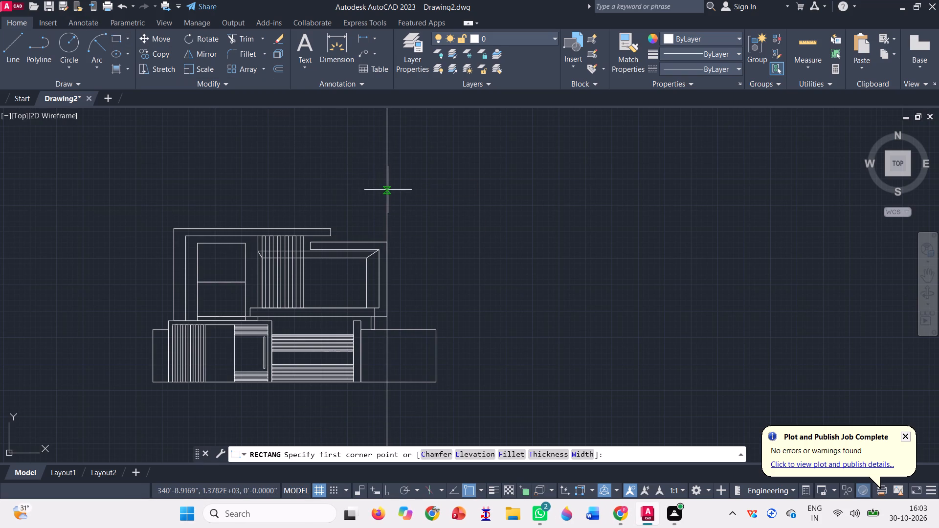
pyautogui.click(388, 190)
pyautogui.scroll(2, 193, 252)
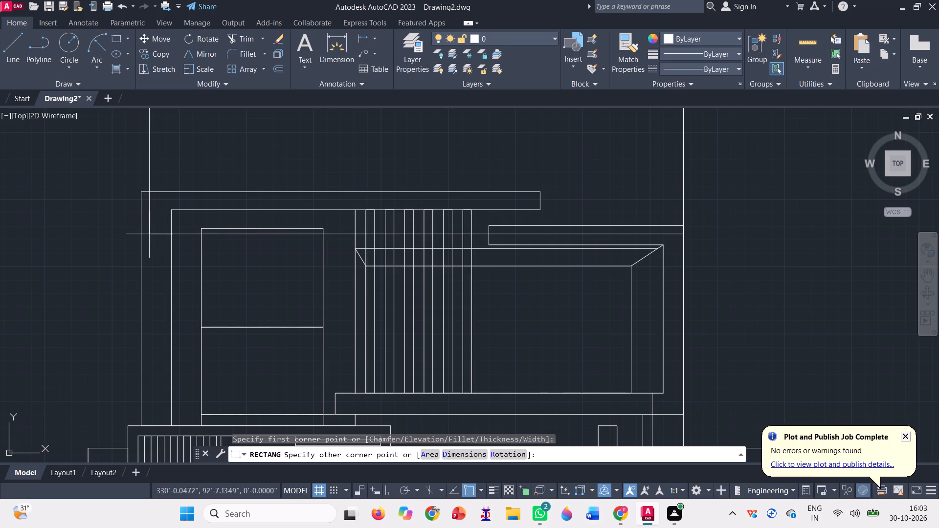
pyautogui.click(152, 231)
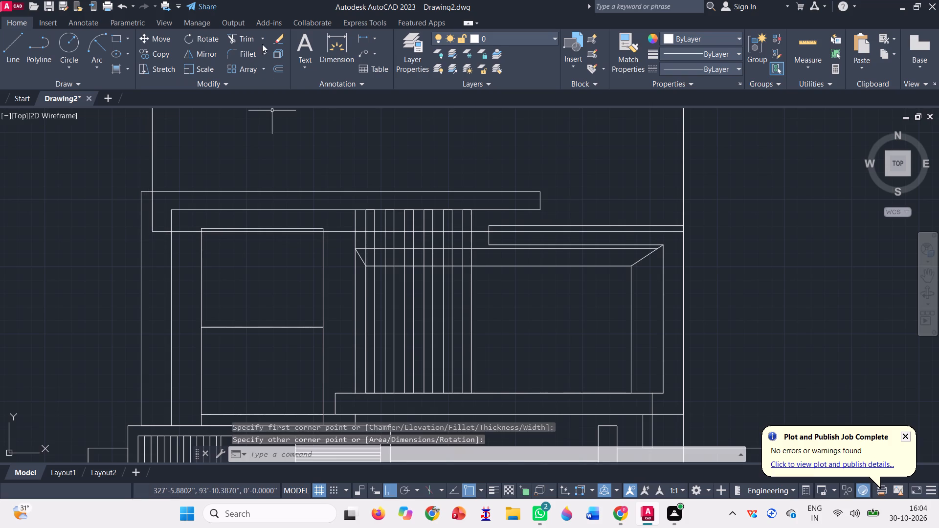
# Trim the new rectangle's left edge below the roof band's top and its right edge above the right frame.
pyautogui.click(250, 37)
pyautogui.click(151, 220)
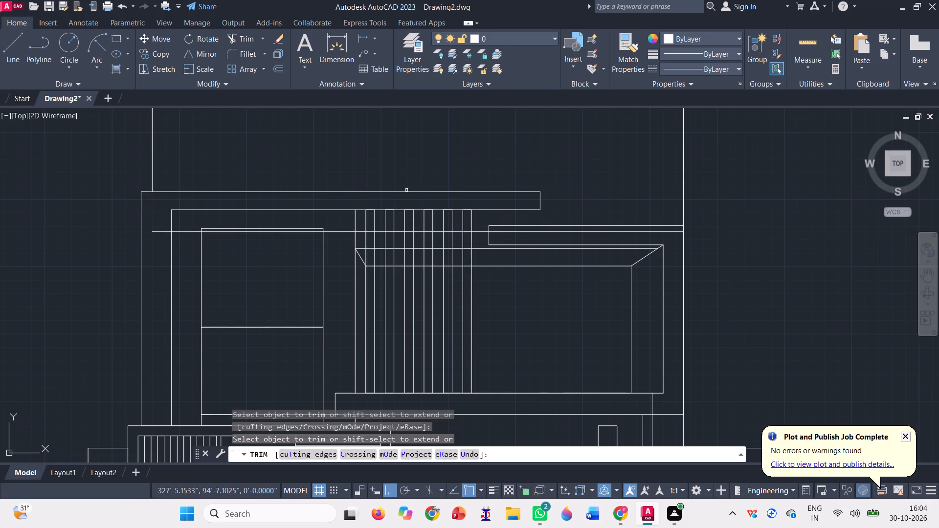
pyautogui.press('space')
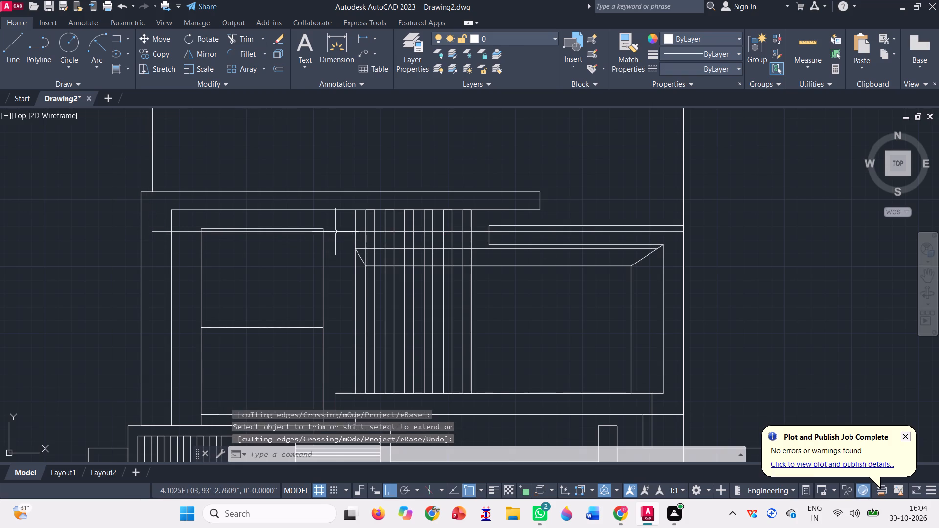
pyautogui.click(336, 230)
pyautogui.scroll(-2, 336, 246)
pyautogui.press('Escape')
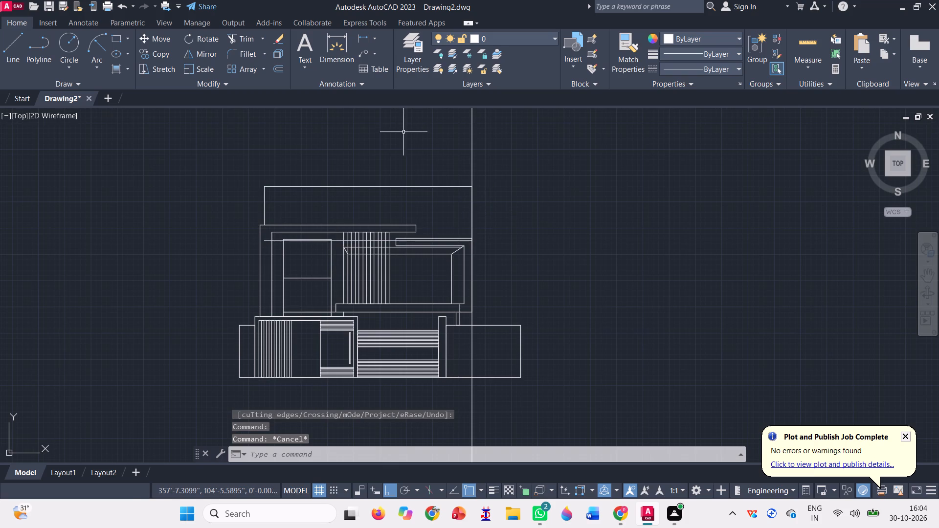
pyautogui.click(248, 38)
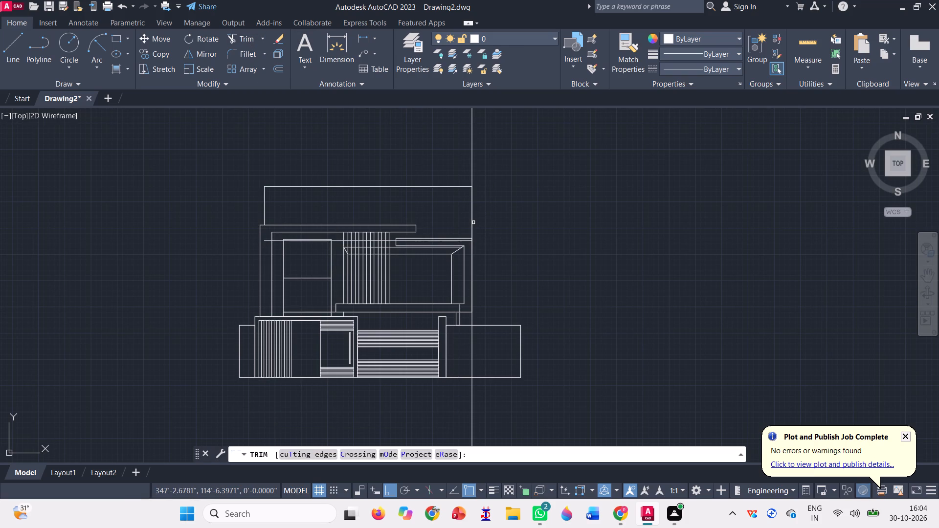
pyautogui.click(473, 220)
pyautogui.press('space')
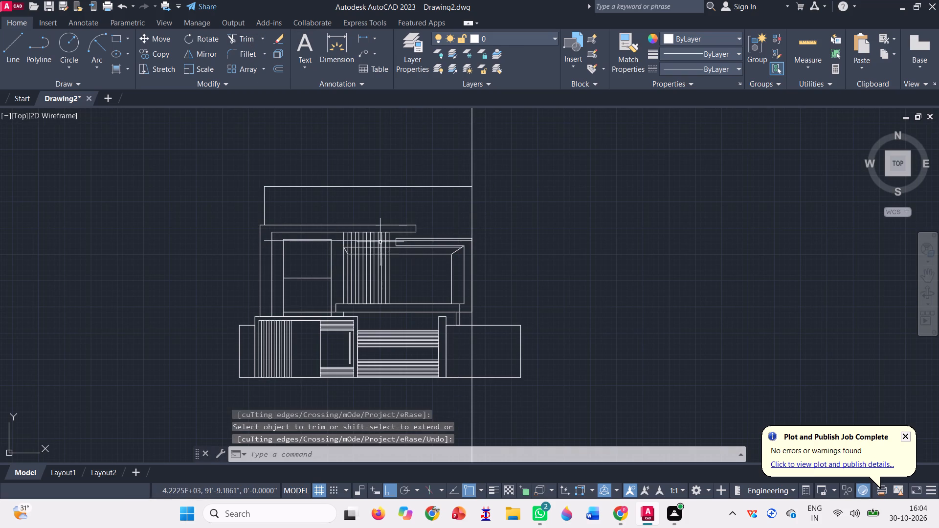
# Delete the rectangle's leftover bottom line running across the slats and the right frame.
pyautogui.scroll(3, 374, 238)
pyautogui.click(439, 249)
pyautogui.click(433, 255)
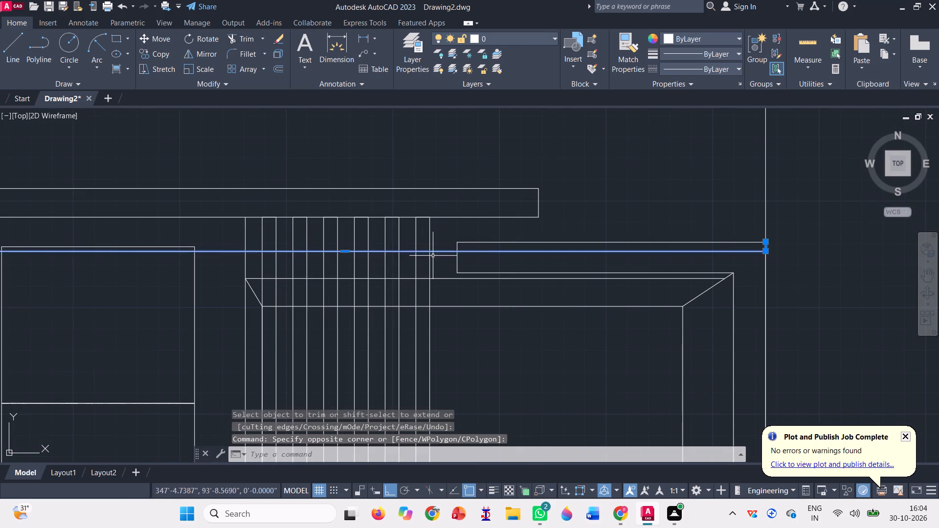
pyautogui.scroll(-3, 431, 260)
pyautogui.press('Delete')
# Delete the vertical construction line along the right frame's outer edge.
pyautogui.scroll(-1, 354, 198)
pyautogui.click(455, 170)
pyautogui.press('Escape')
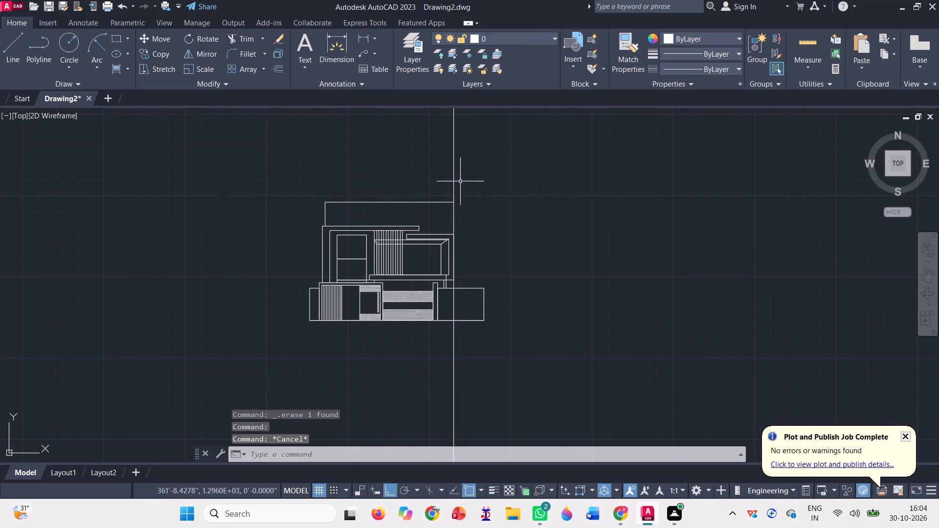
pyautogui.click(467, 146)
pyautogui.click(448, 141)
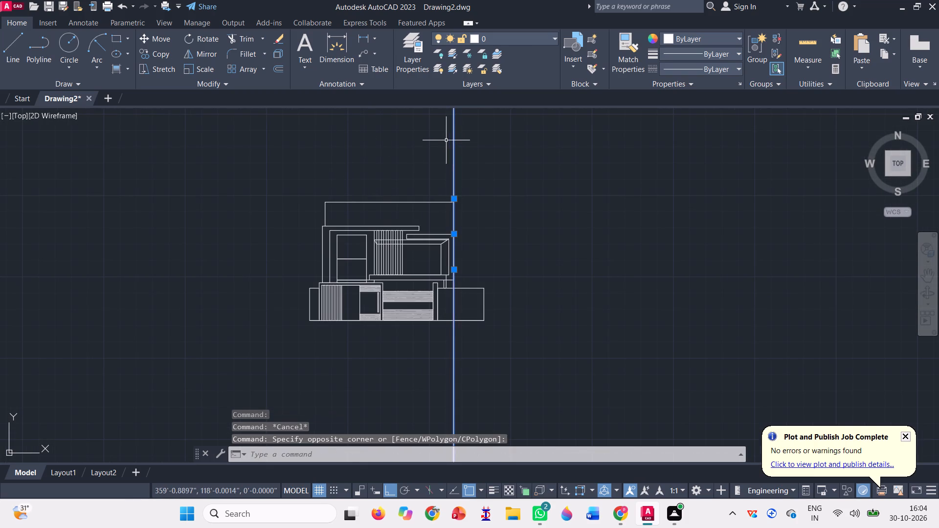
pyautogui.press('Delete')
# Draw a vertical line from the top outline's right end down to the right frame's upper-right corner.
pyautogui.press('l')
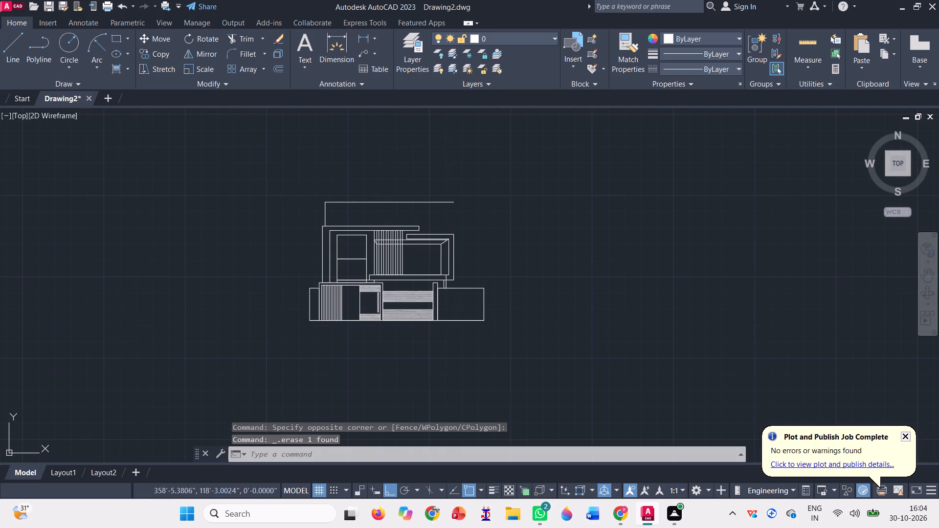
pyautogui.press('Return')
pyautogui.scroll(2, 479, 222)
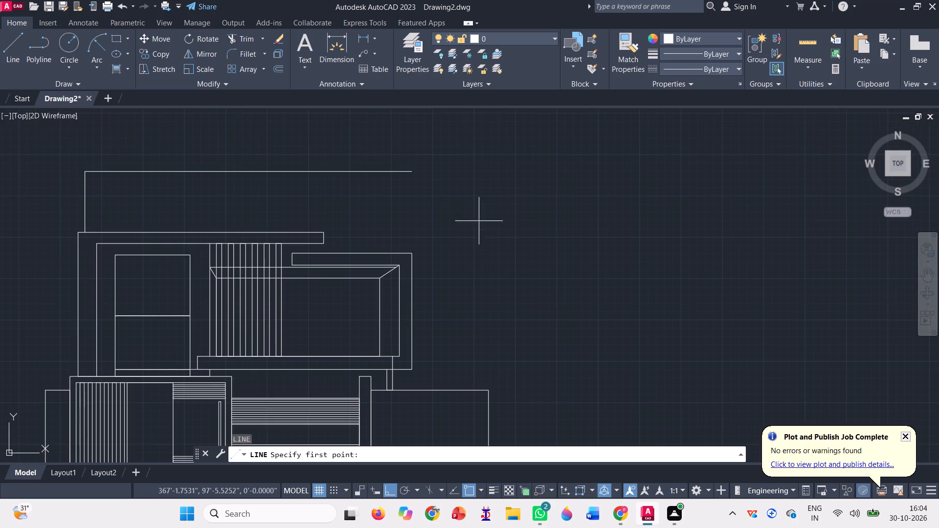
pyautogui.click(415, 171)
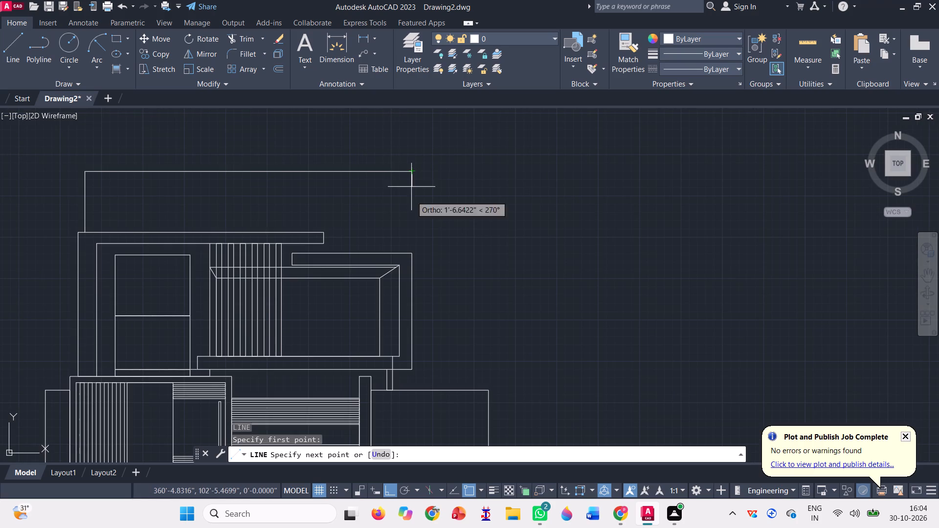
pyautogui.click(412, 253)
pyautogui.scroll(-1, 434, 252)
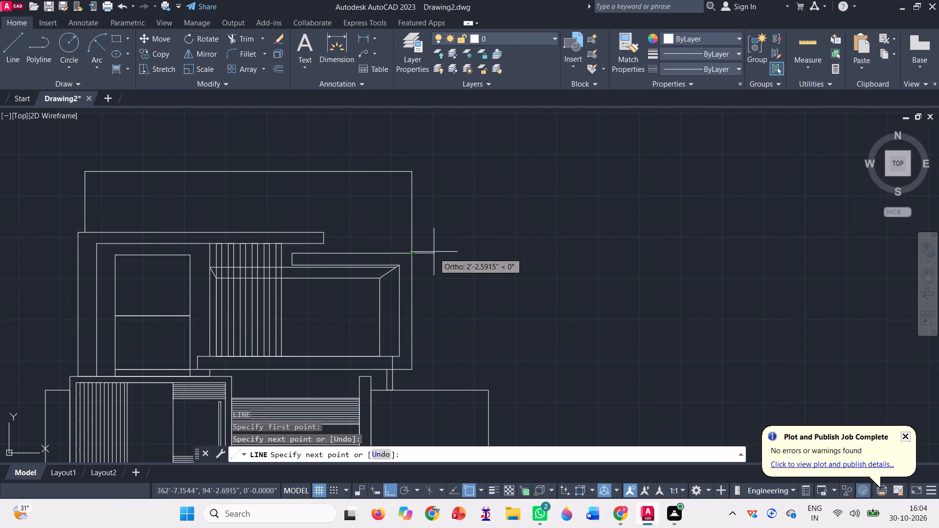
pyautogui.press('space')
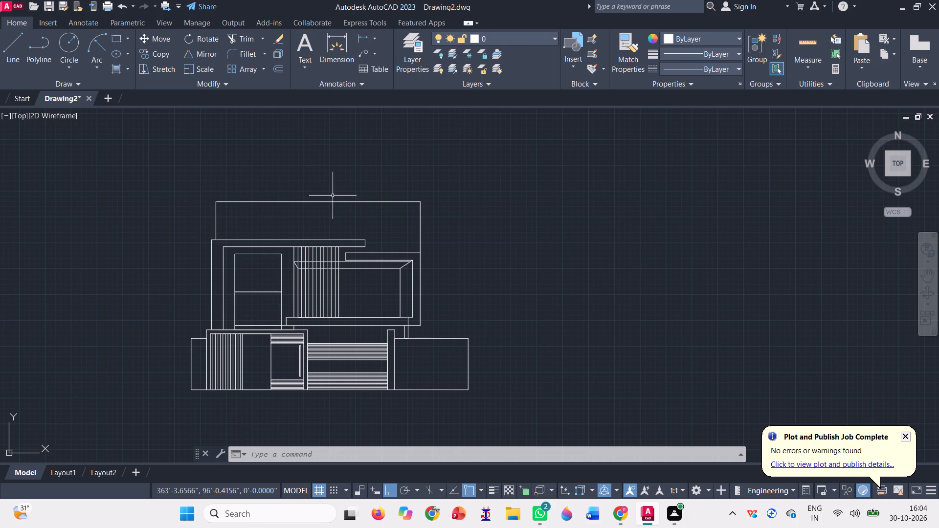
# Examine the slats, the recessed opening's upper corners and the overall elevation.
pyautogui.scroll(2, 380, 255)
pyautogui.scroll(-1, 354, 266)
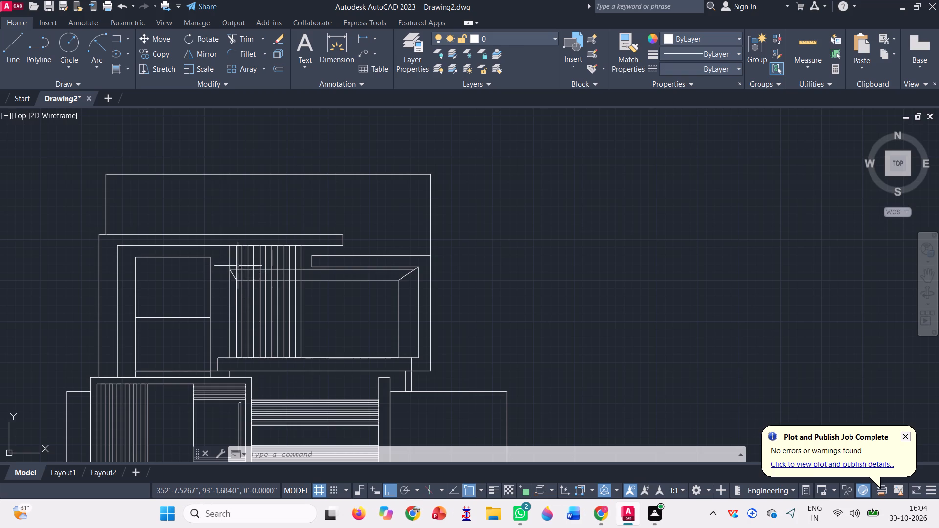
pyautogui.scroll(2, 238, 266)
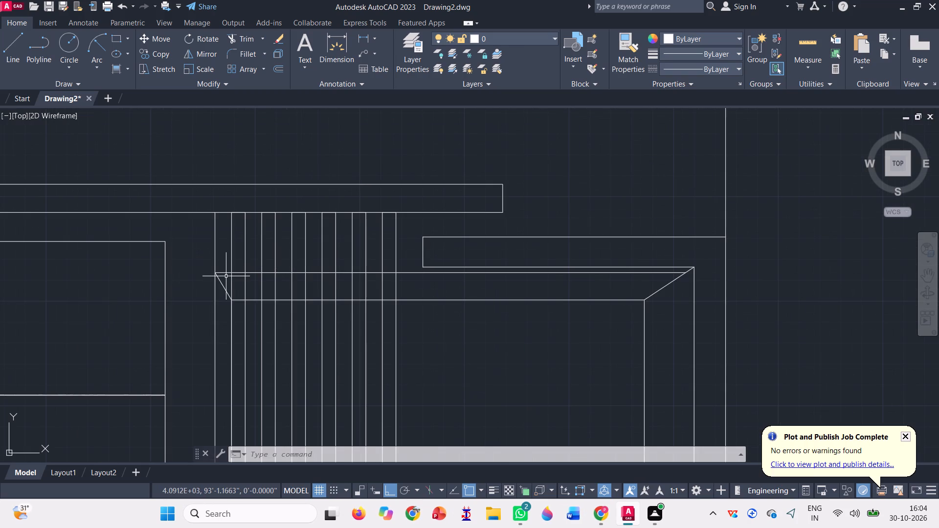
pyautogui.scroll(-1, 226, 276)
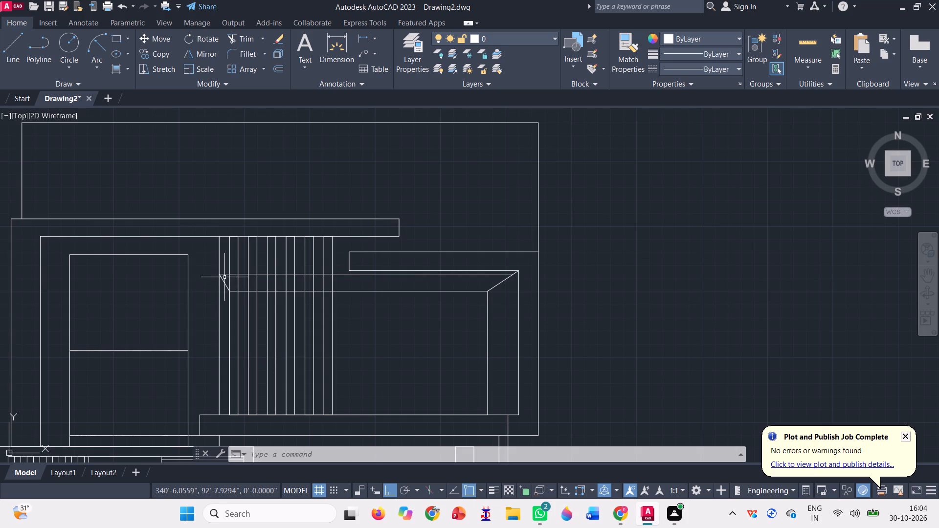
pyautogui.scroll(1, 224, 276)
pyautogui.scroll(-1, 213, 282)
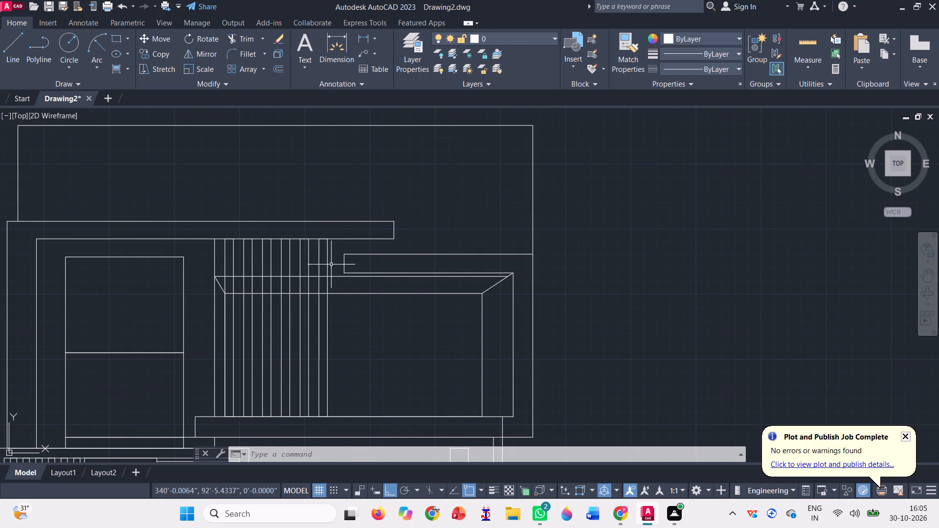
pyautogui.scroll(-1, 437, 204)
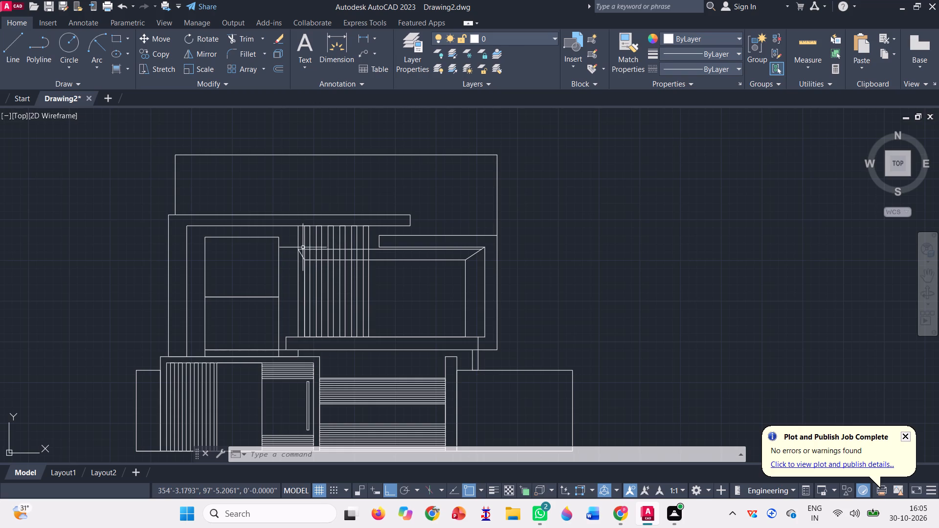
pyautogui.scroll(-1, 272, 229)
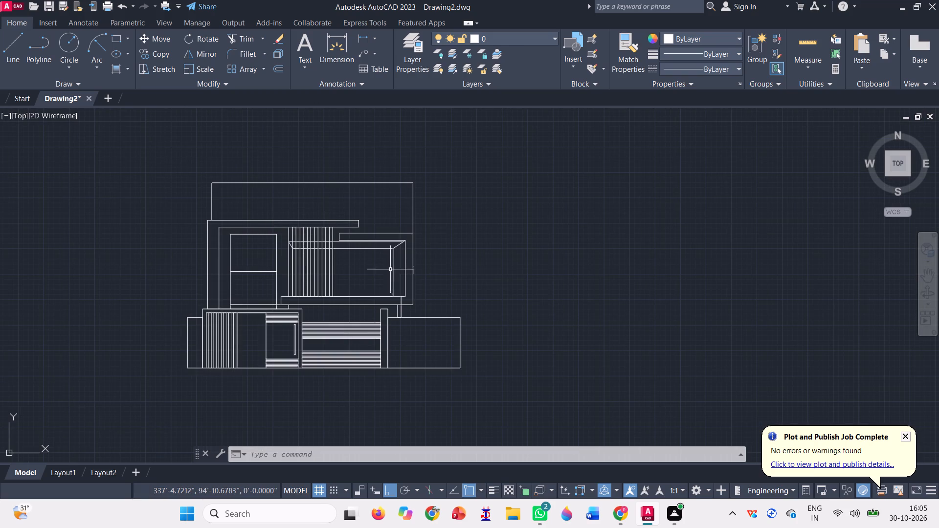
pyautogui.scroll(1, 351, 253)
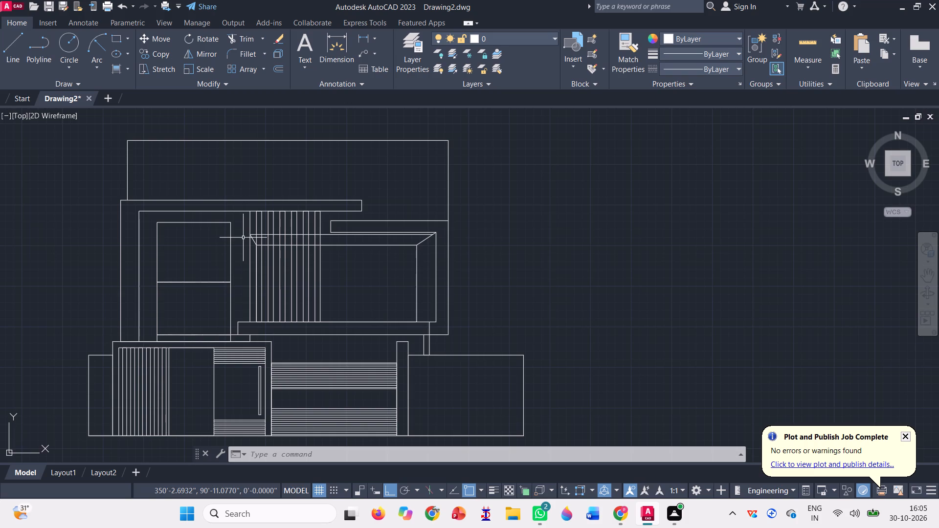
# Trim the recessed opening's left vertical edge where it extends above the opening's upper-left corner.
pyautogui.click(246, 40)
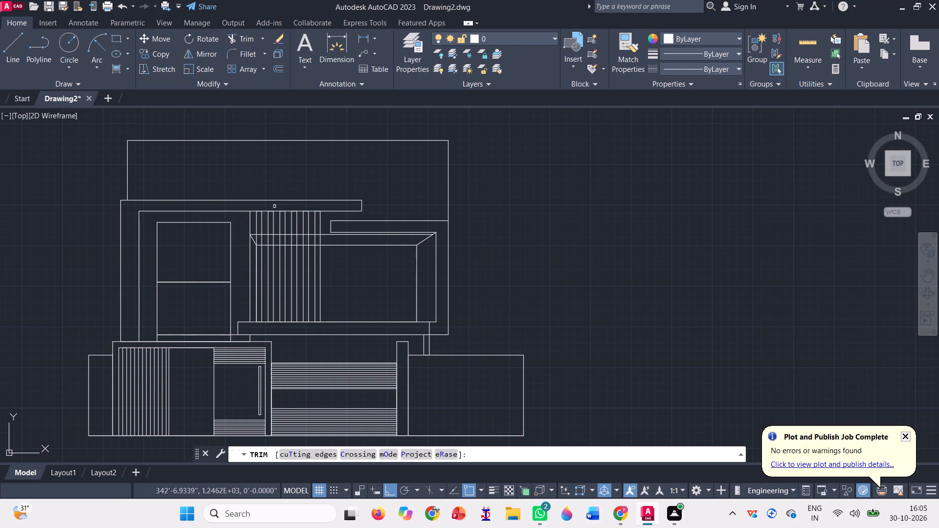
pyautogui.scroll(2, 260, 221)
pyautogui.click(237, 221)
pyautogui.click(232, 218)
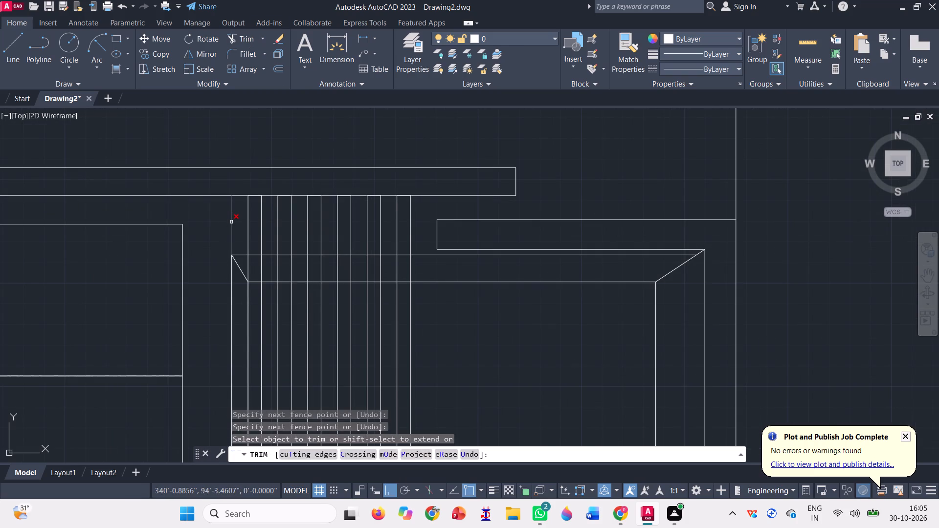
pyautogui.click(229, 222)
pyautogui.click(236, 226)
pyautogui.press('Escape')
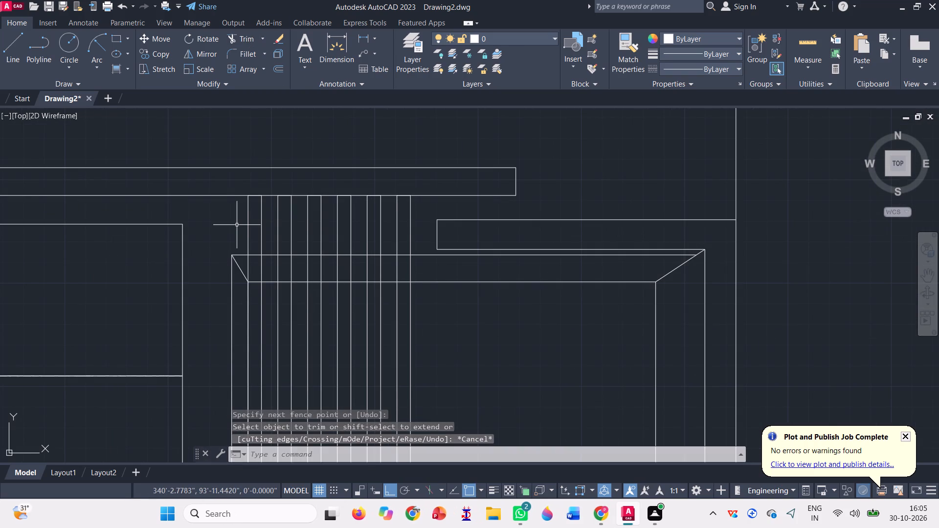
# Draw a sloped line from the lowest level's left block's upper-left corner up to the left frame's outer edge.
pyautogui.scroll(-1, 237, 225)
pyautogui.scroll(-2, 320, 168)
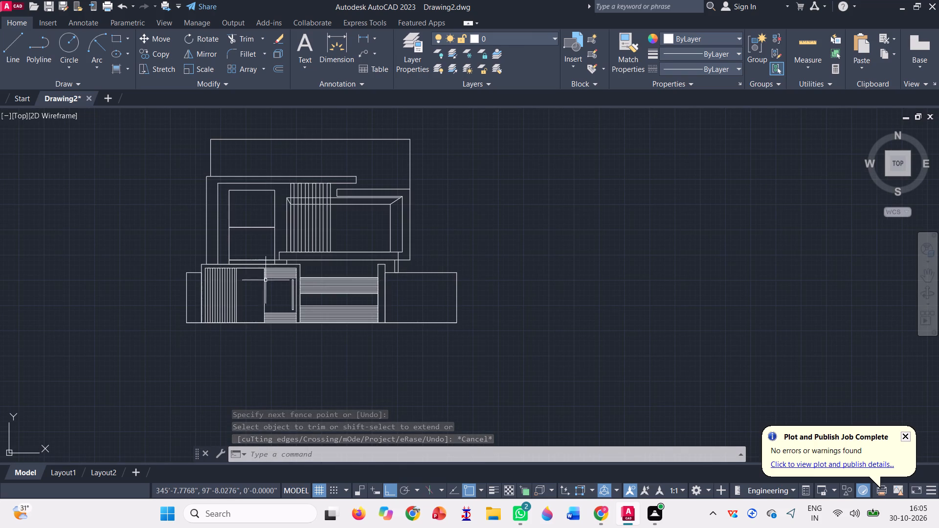
pyautogui.click(4, 45)
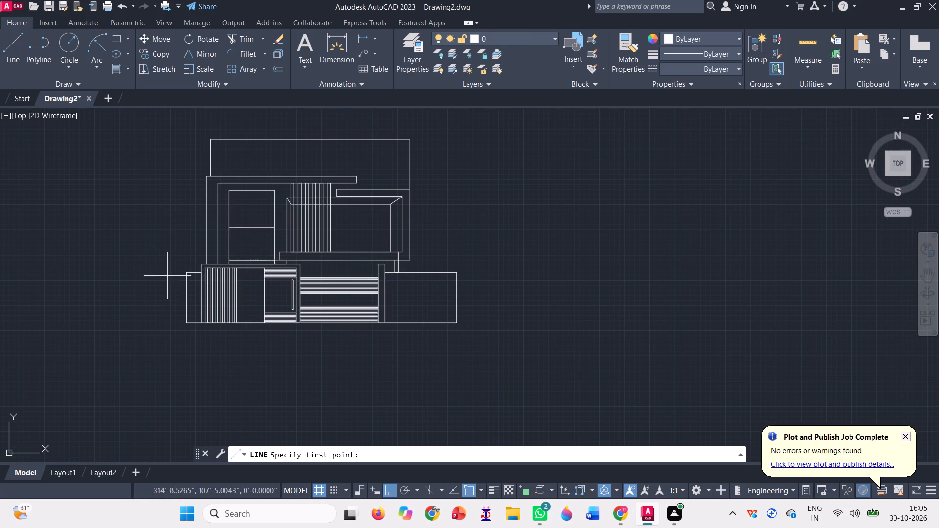
pyautogui.click(184, 270)
pyautogui.scroll(2, 196, 255)
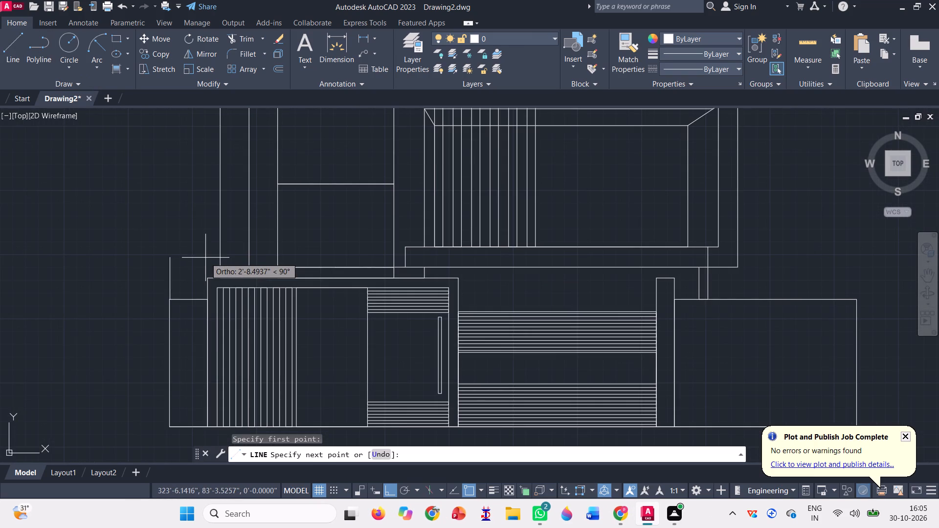
pyautogui.press('F8')
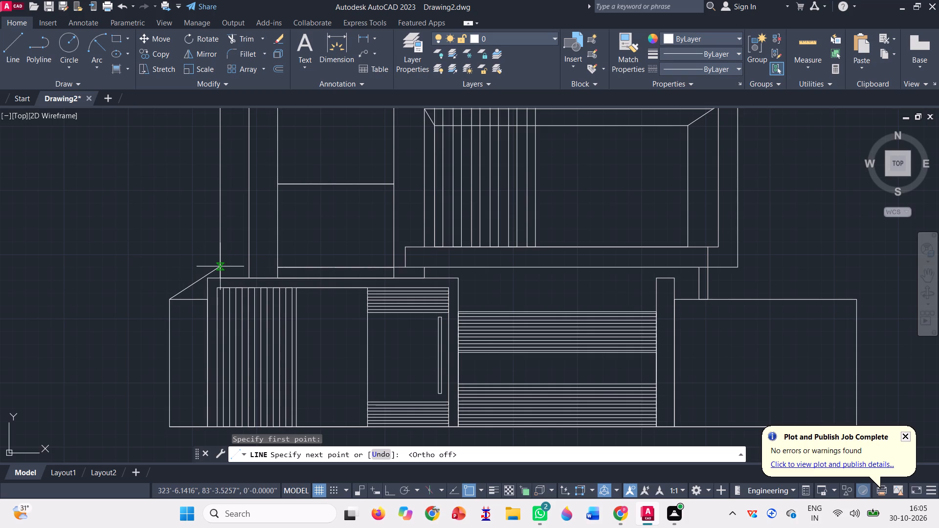
pyautogui.click(220, 266)
pyautogui.scroll(-1, 112, 300)
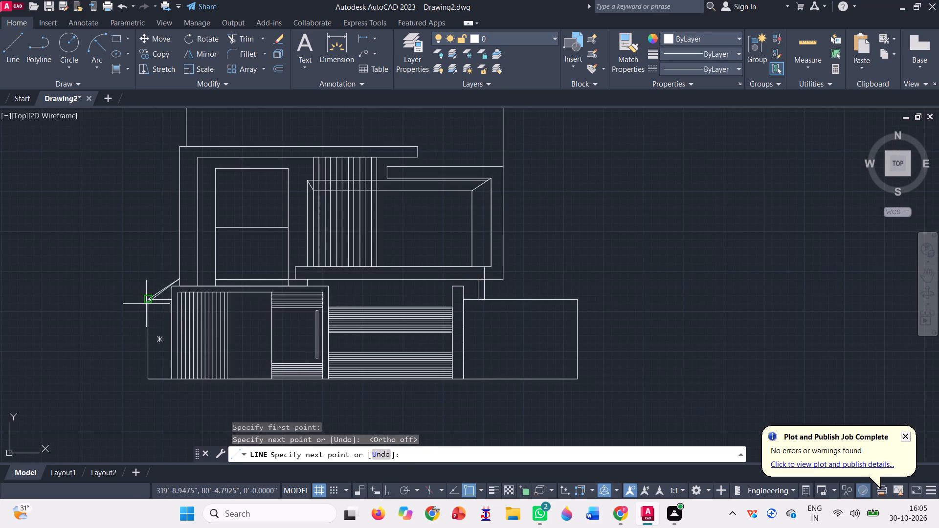
pyautogui.press('space')
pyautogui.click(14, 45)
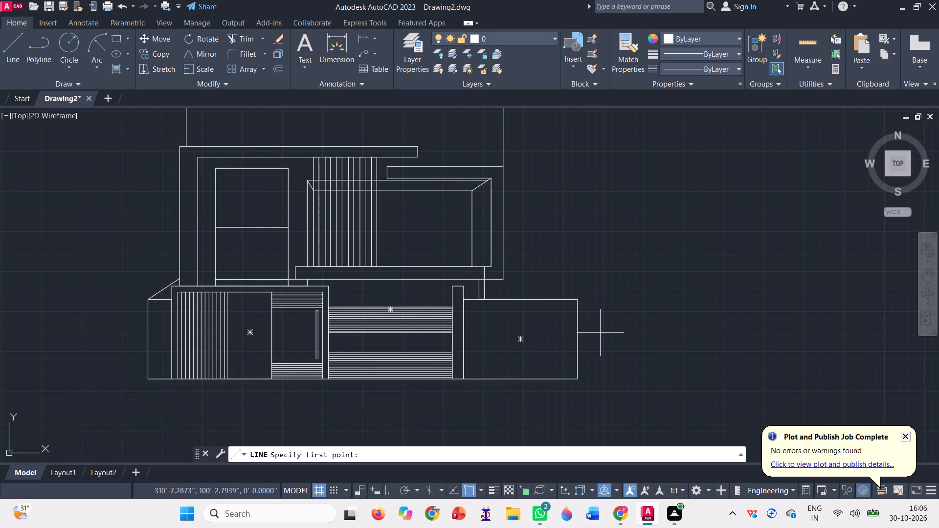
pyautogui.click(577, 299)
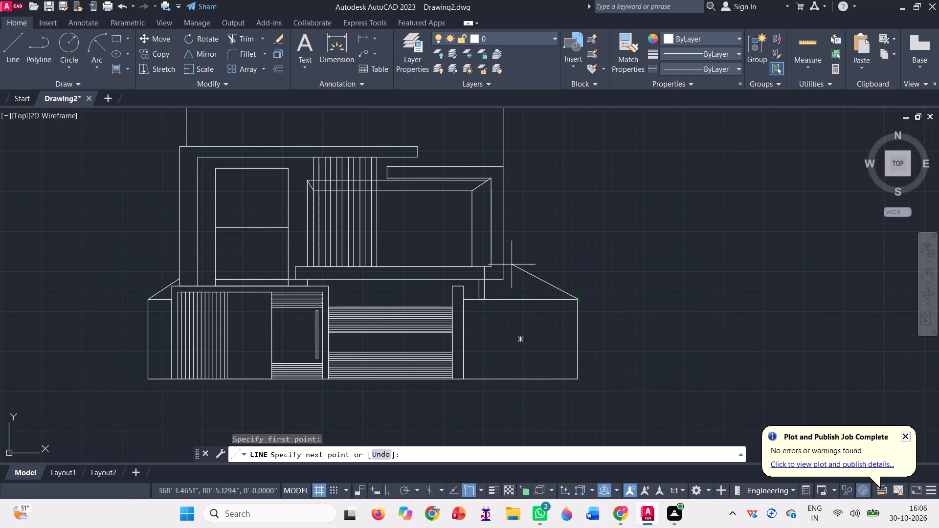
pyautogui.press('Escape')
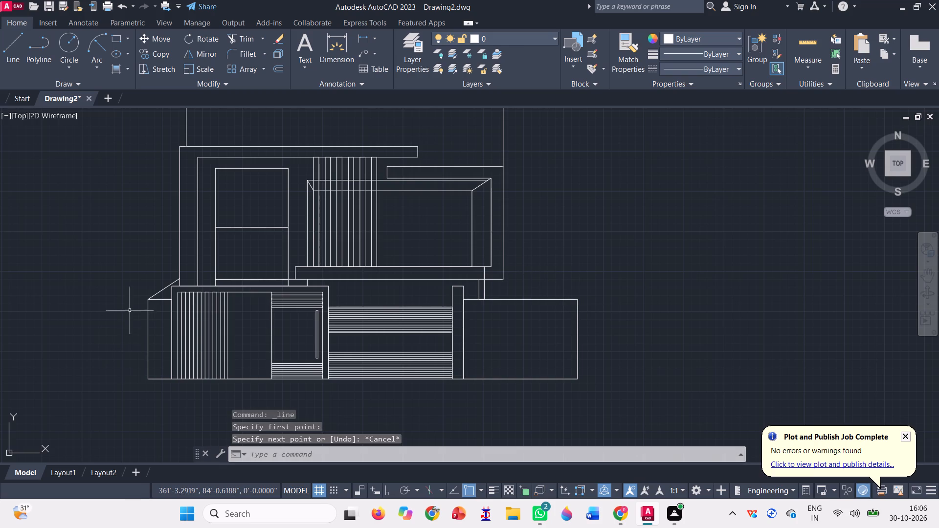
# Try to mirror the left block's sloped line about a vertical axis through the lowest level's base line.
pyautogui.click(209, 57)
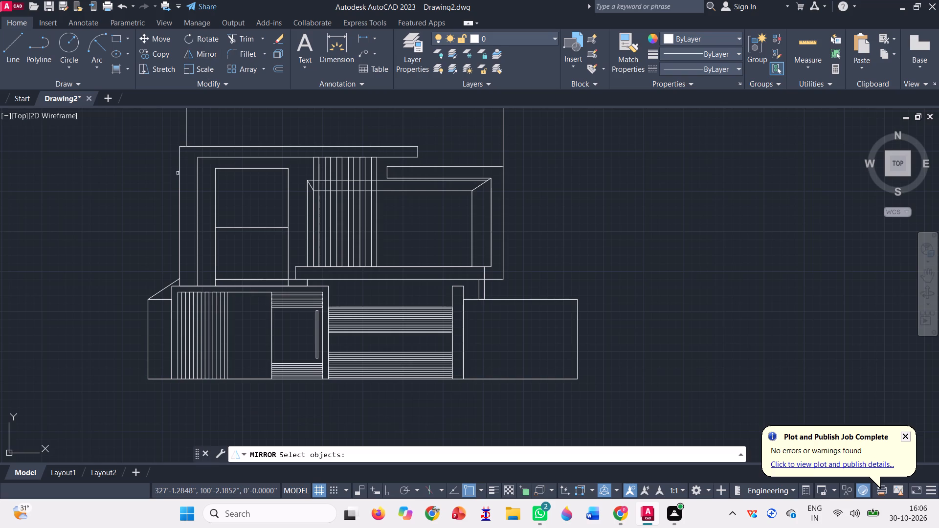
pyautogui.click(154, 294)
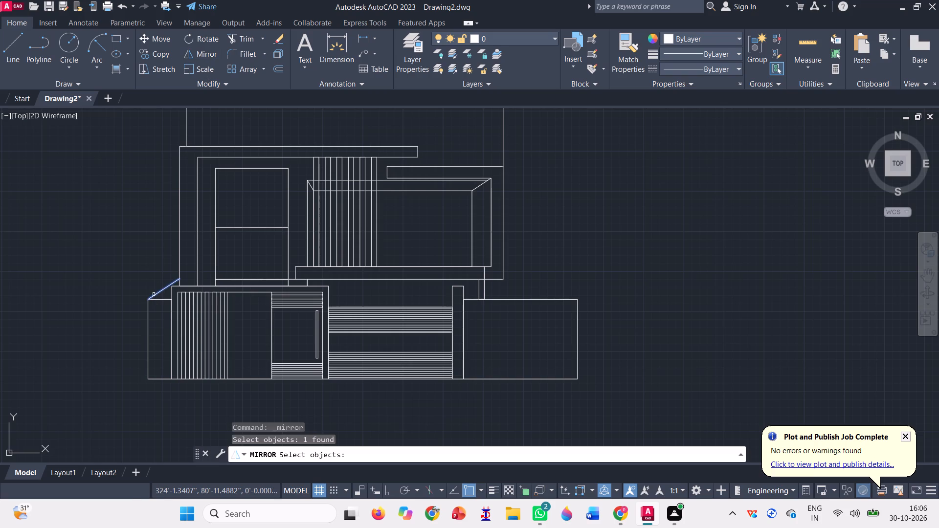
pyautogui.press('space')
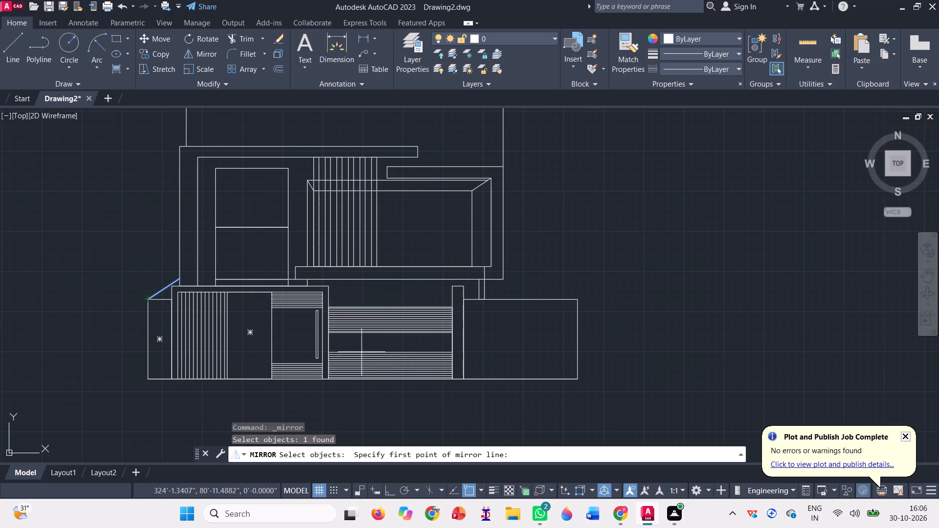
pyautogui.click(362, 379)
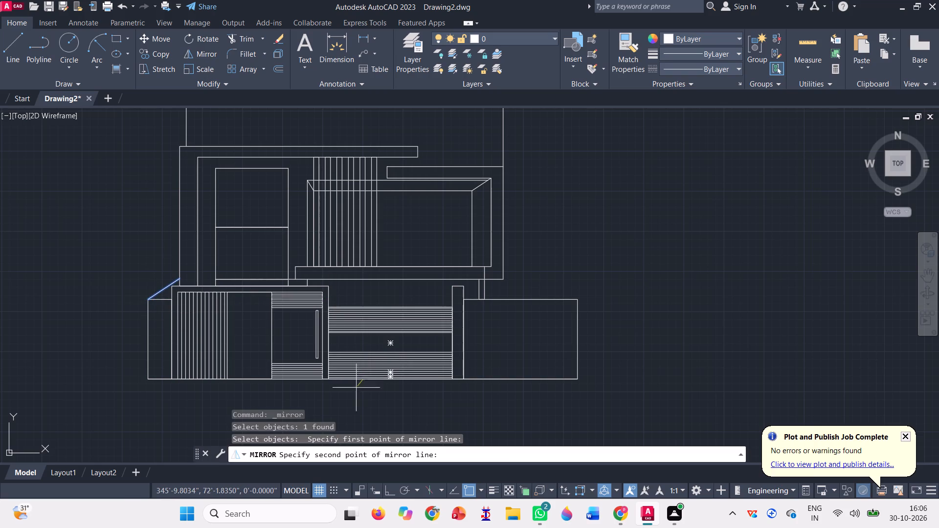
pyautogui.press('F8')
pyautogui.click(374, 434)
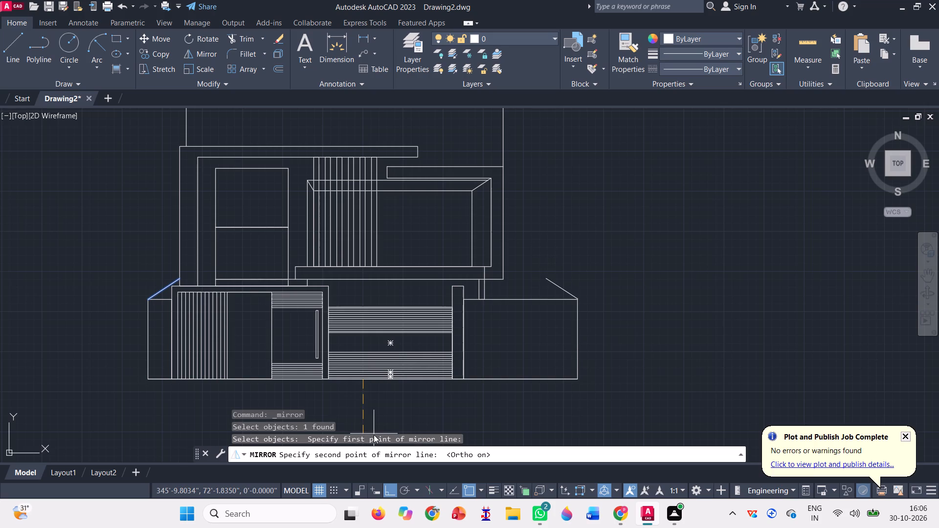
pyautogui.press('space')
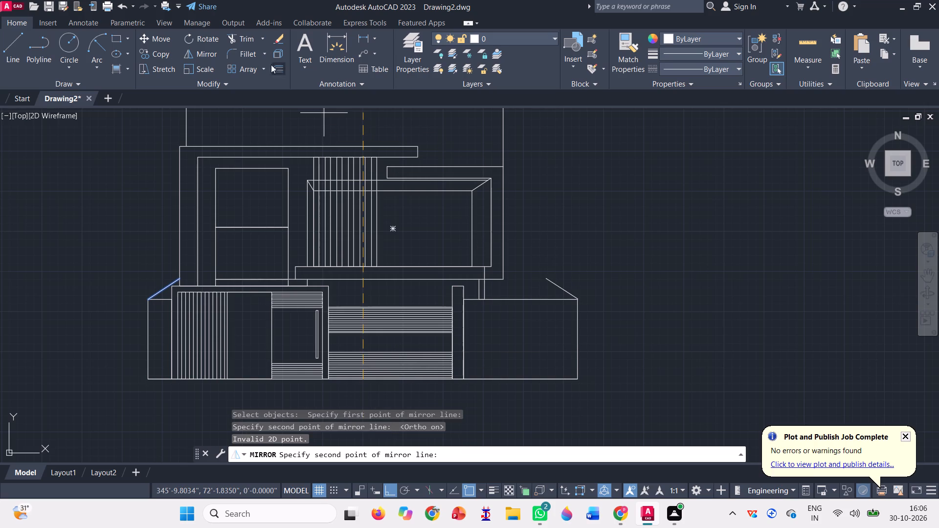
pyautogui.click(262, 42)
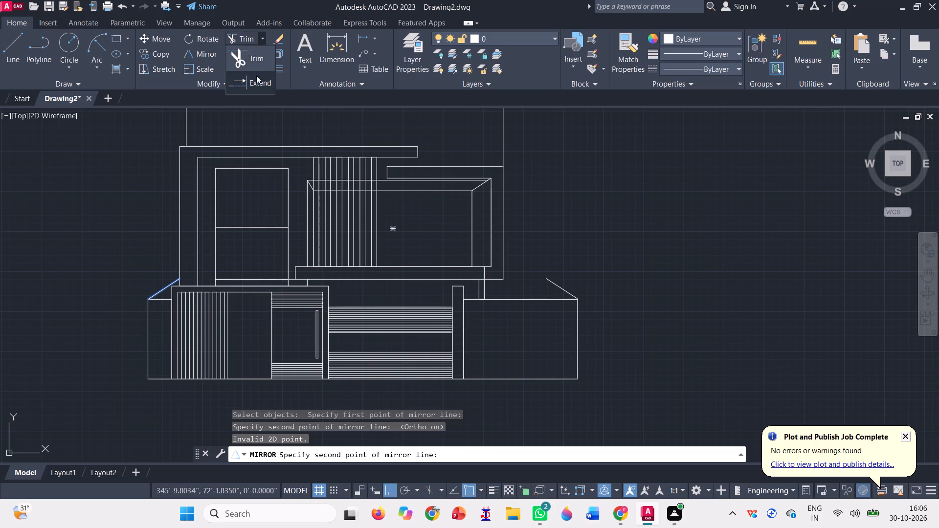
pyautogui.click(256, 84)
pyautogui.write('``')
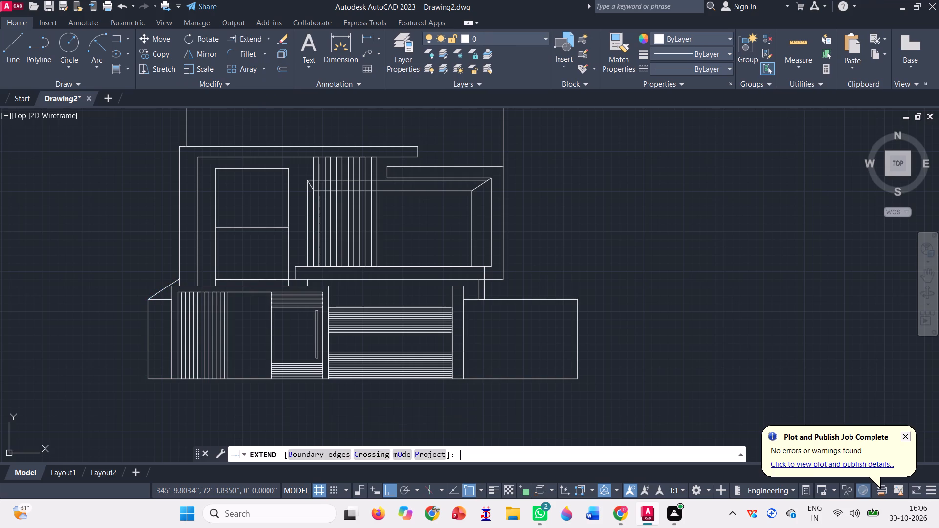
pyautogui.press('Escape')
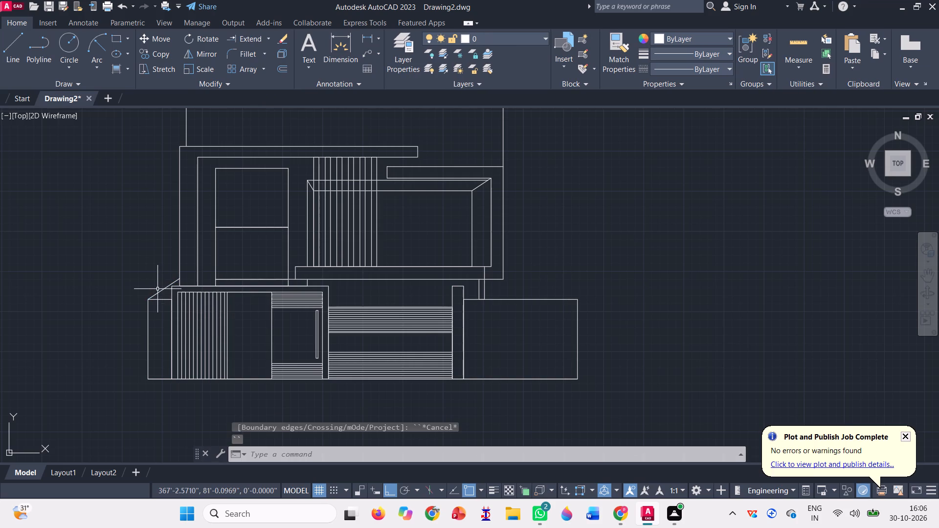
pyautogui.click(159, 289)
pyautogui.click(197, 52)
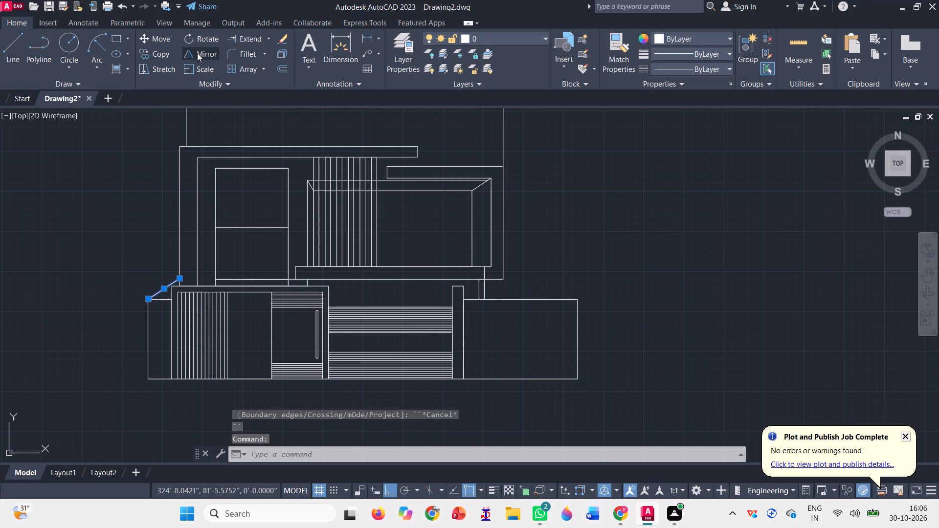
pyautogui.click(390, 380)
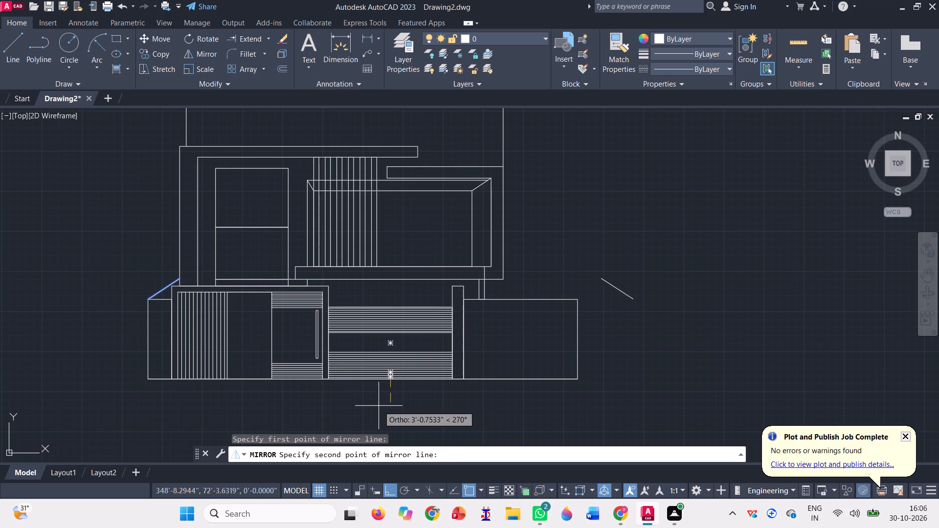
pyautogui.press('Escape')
# Copy the sloped line from the left block's upper-left corner to the right block's upper-right corner.
pyautogui.click(160, 285)
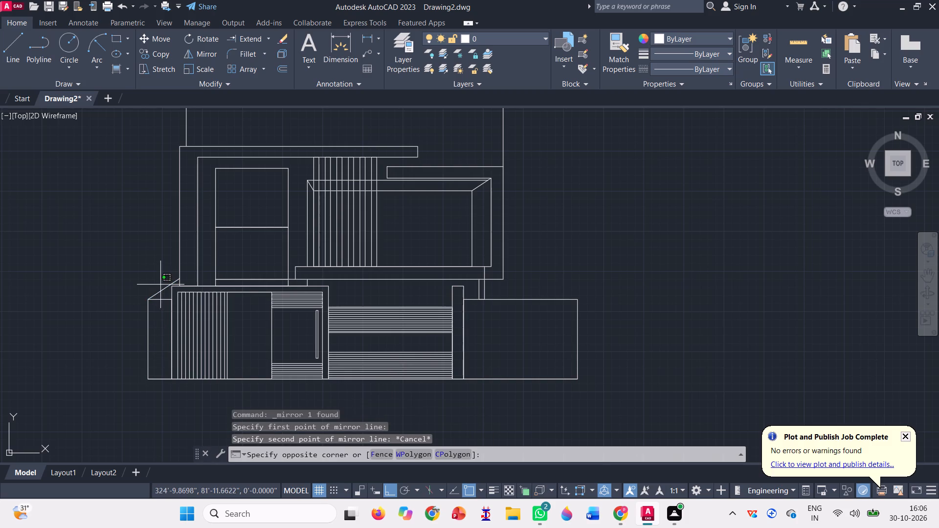
pyautogui.click(159, 293)
pyautogui.write('co')
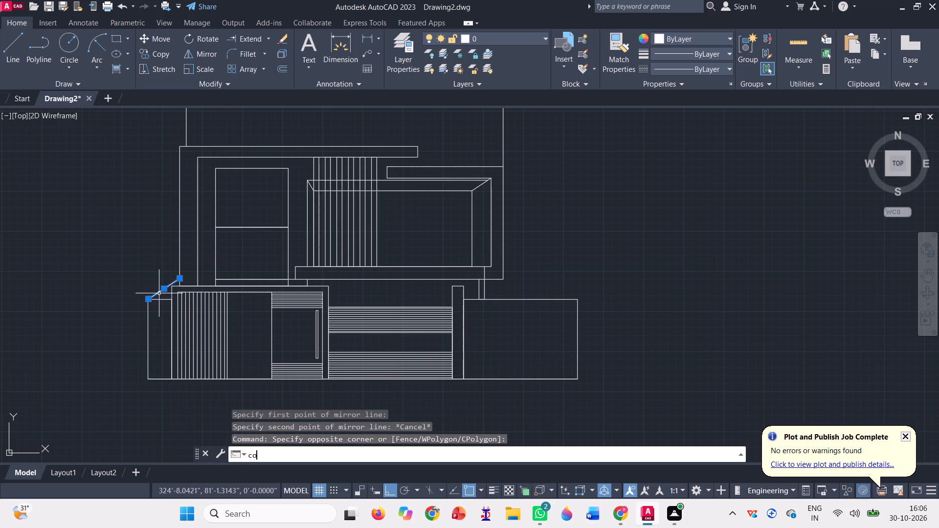
pyautogui.press('space')
pyautogui.scroll(3, 159, 293)
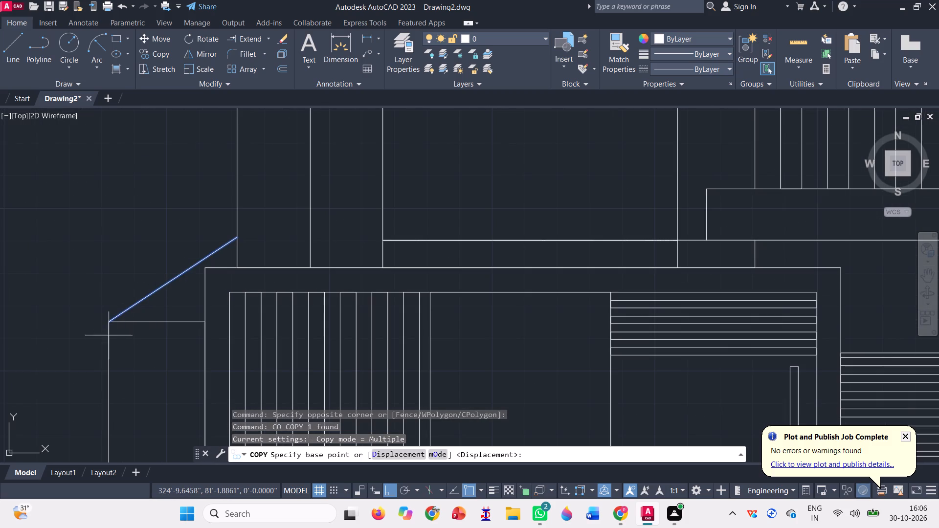
pyautogui.click(111, 322)
pyautogui.scroll(-1, 94, 308)
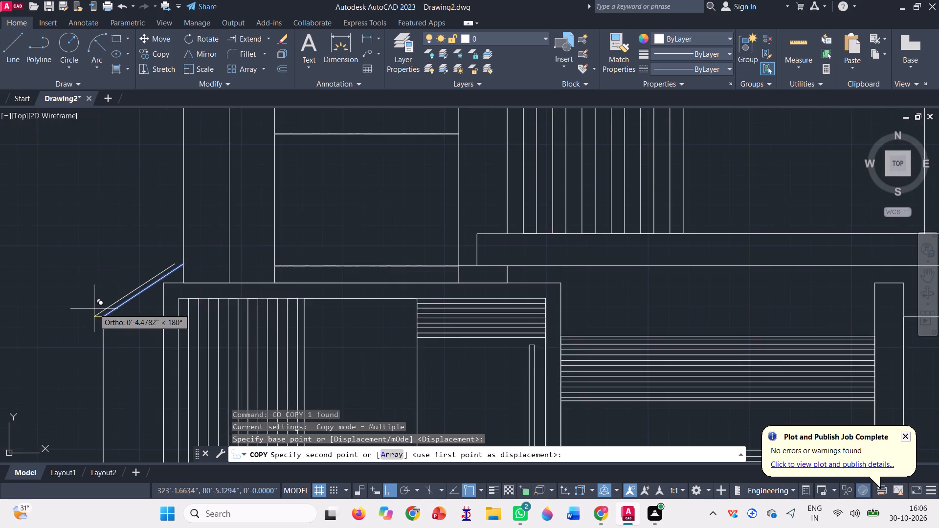
pyautogui.scroll(-1, 93, 308)
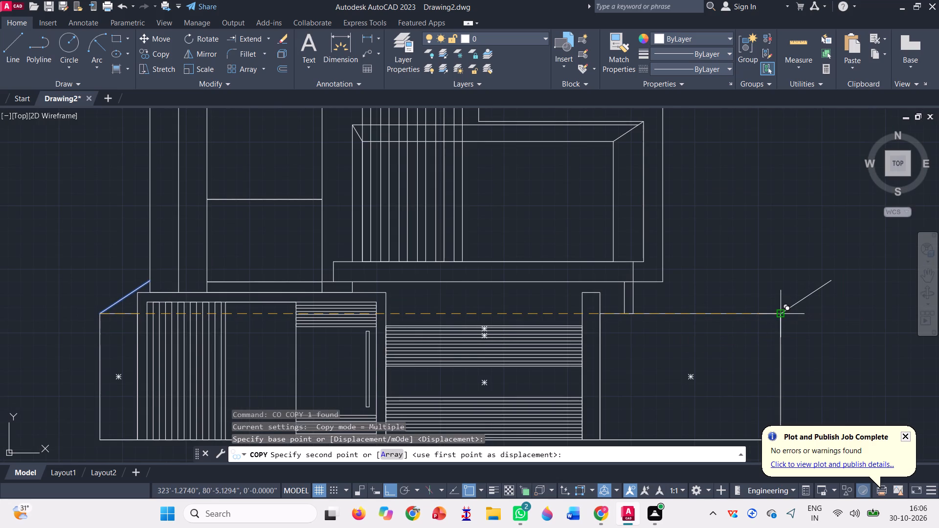
pyautogui.click(783, 312)
pyautogui.scroll(-1, 54, 308)
pyautogui.press('space')
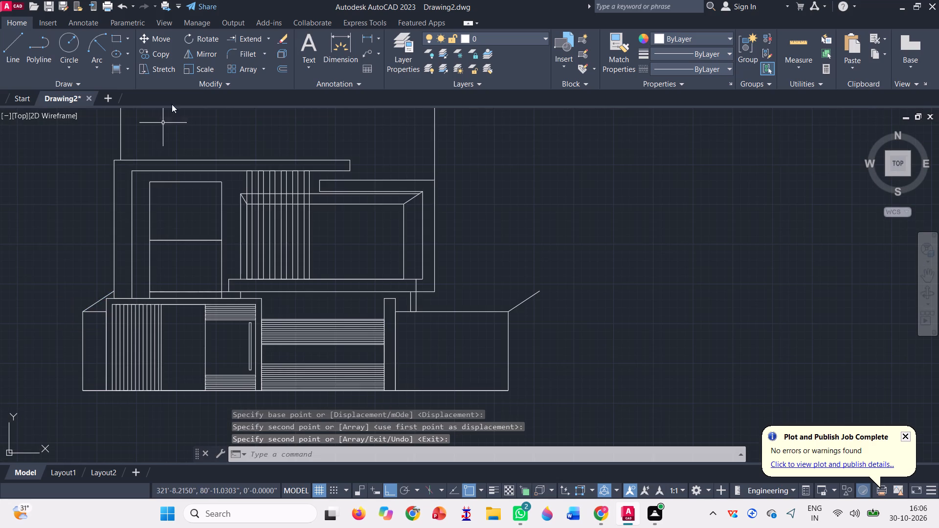
# Mirror the copied sloped line about a vertical axis through the right block's upper-right corner, keeping the source line.
pyautogui.click(196, 55)
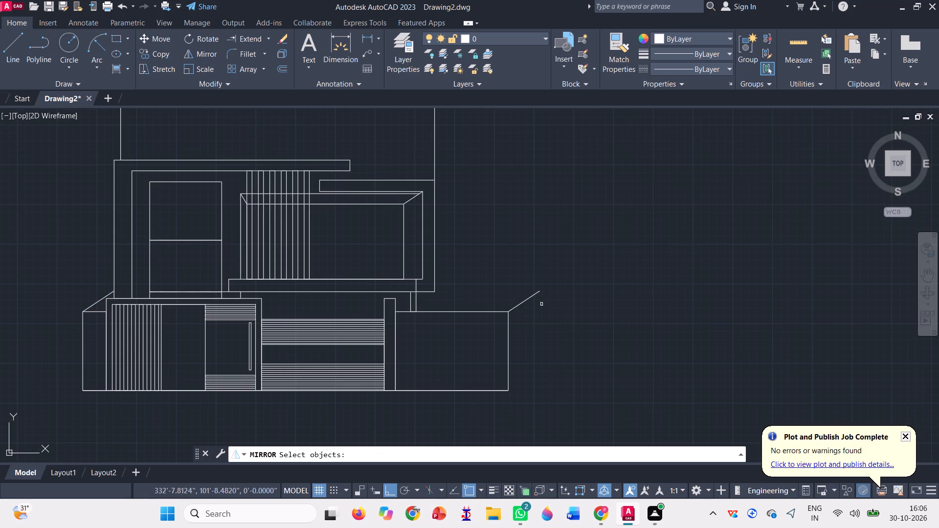
pyautogui.click(539, 305)
pyautogui.click(523, 283)
pyautogui.press('space')
pyautogui.click(508, 308)
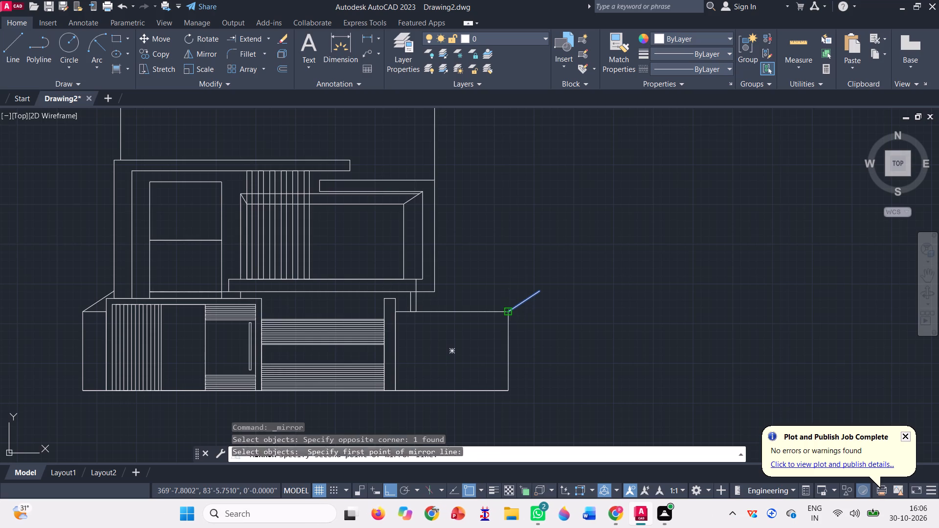
pyautogui.click(515, 395)
pyautogui.press('space')
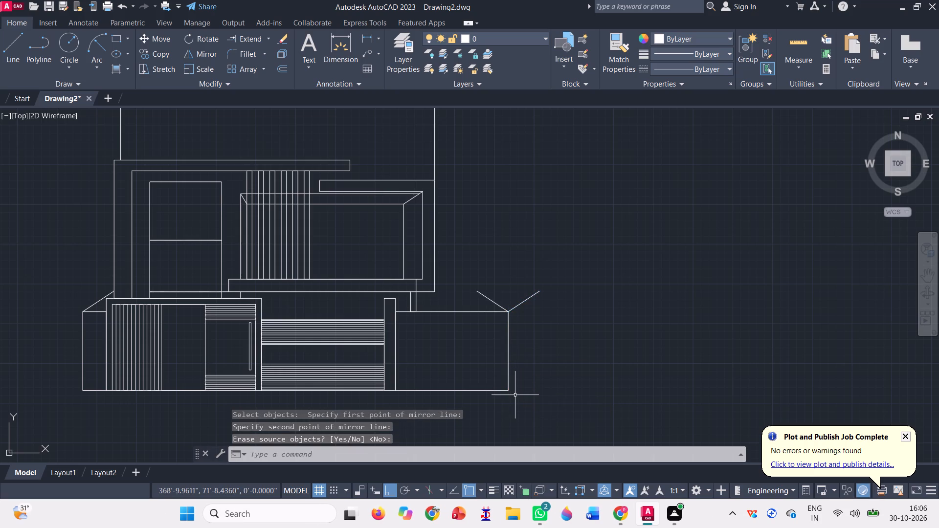
# Delete the sloped line that rises outward from the right block's upper-right corner.
pyautogui.press('space')
pyautogui.click(532, 300)
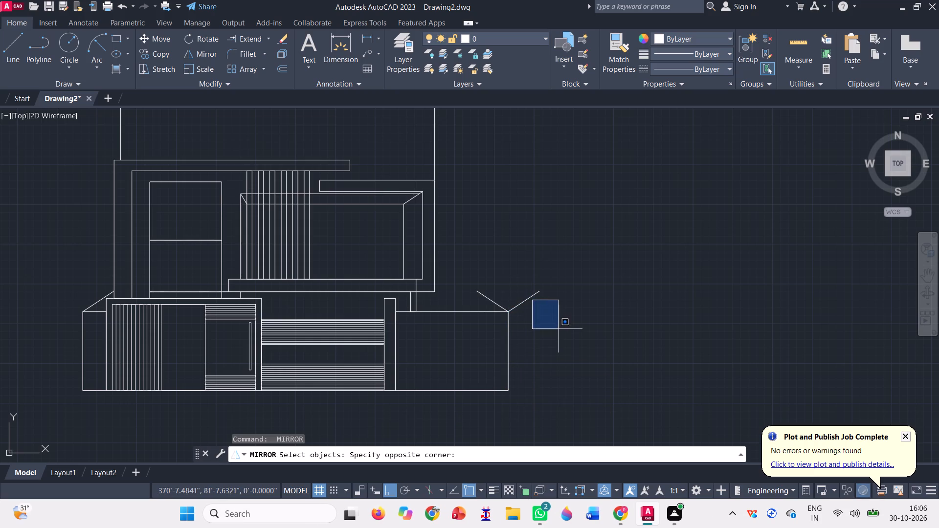
pyautogui.press('Escape')
pyautogui.click(540, 313)
pyautogui.click(523, 286)
pyautogui.press('Delete')
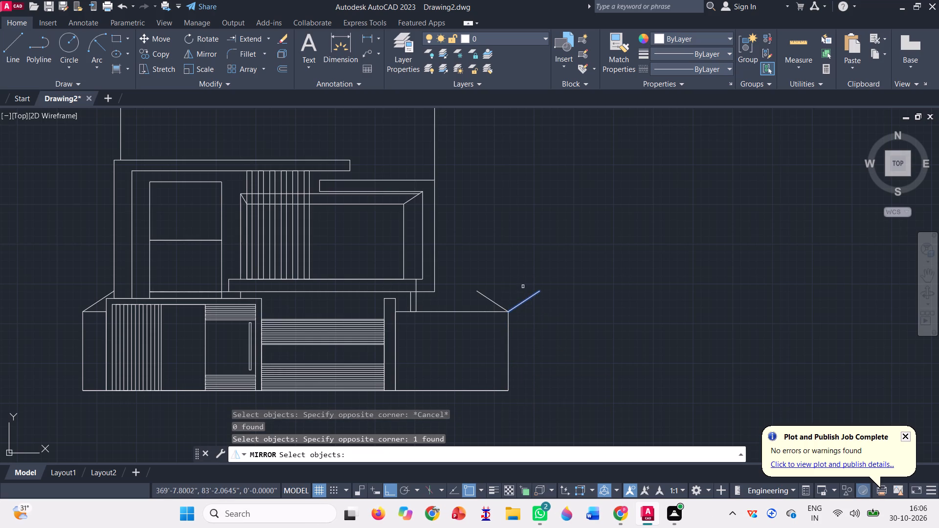
pyautogui.press('Delete')
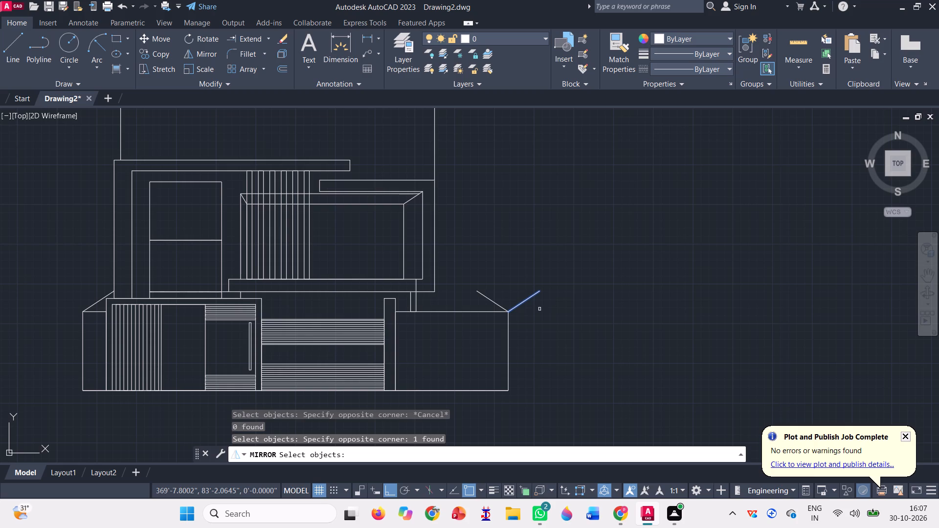
pyautogui.press('Escape')
pyautogui.click(534, 301)
pyautogui.click(521, 293)
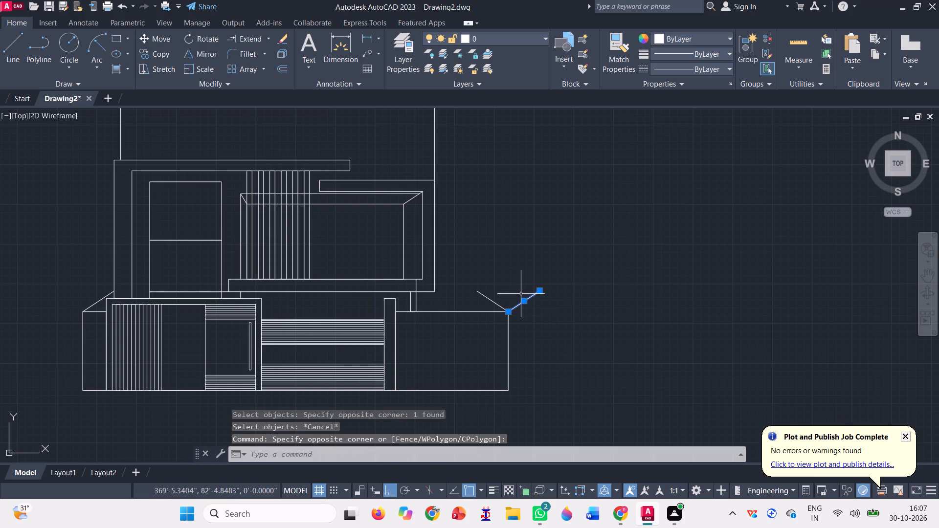
pyautogui.press('Delete')
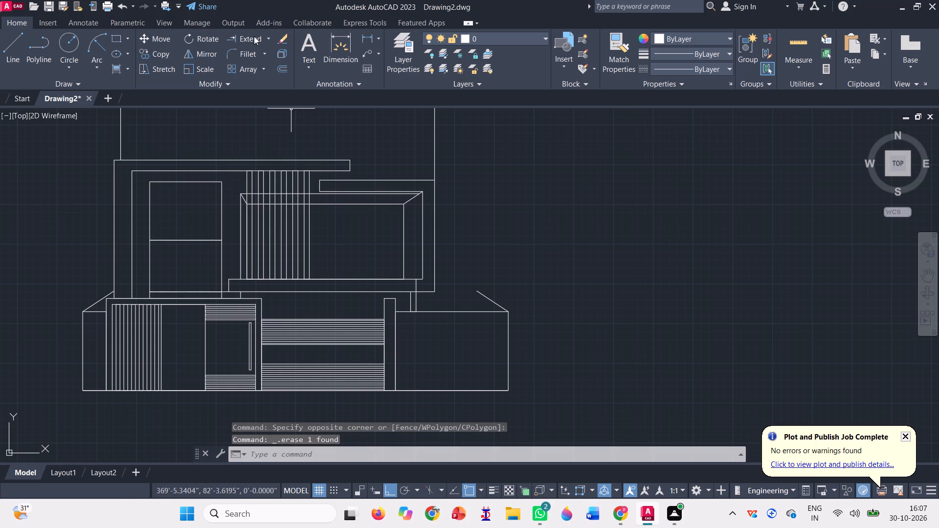
# Extend the right block's inward-sloping line up to the outer vertical edge of the right frame.
pyautogui.click(246, 37)
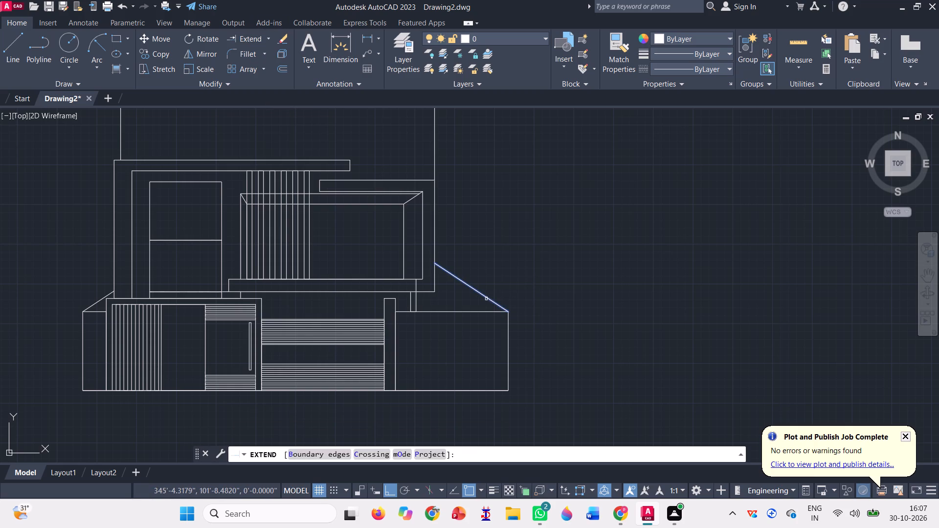
pyautogui.click(486, 298)
pyautogui.scroll(-2, 547, 307)
pyautogui.press('Escape')
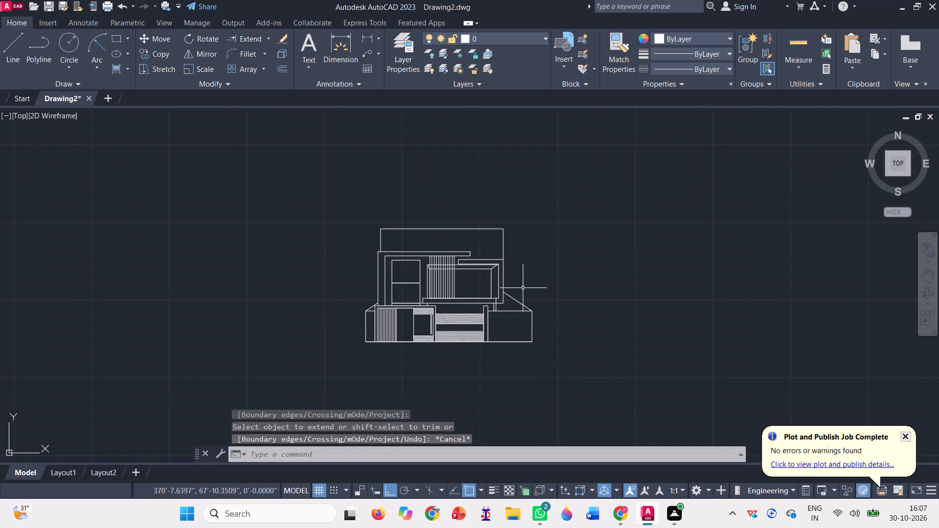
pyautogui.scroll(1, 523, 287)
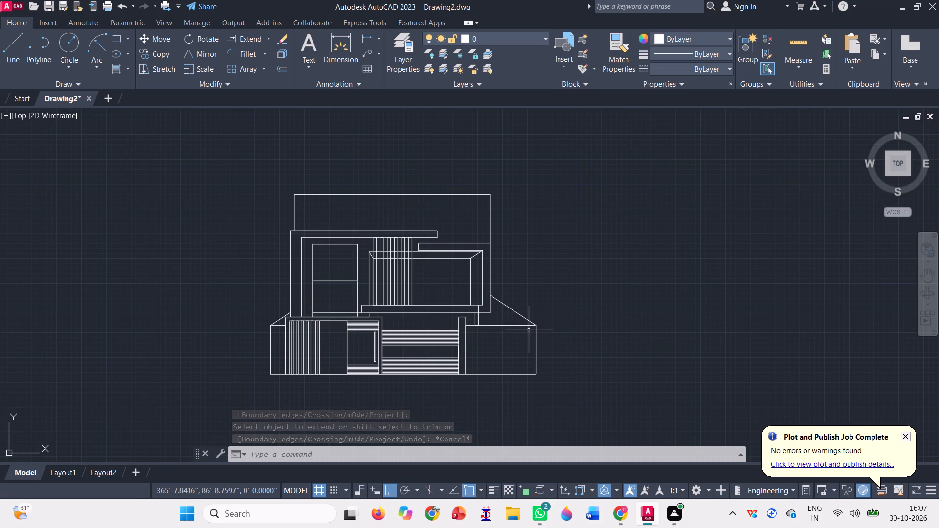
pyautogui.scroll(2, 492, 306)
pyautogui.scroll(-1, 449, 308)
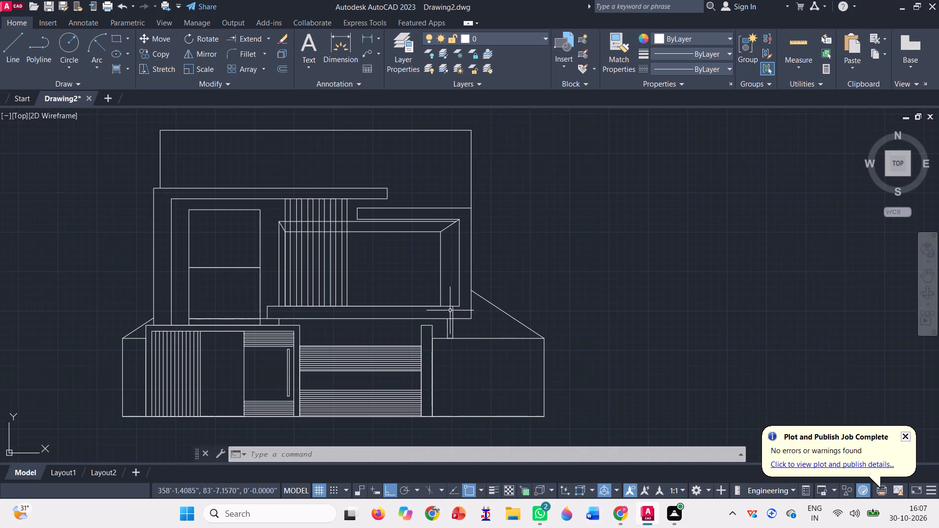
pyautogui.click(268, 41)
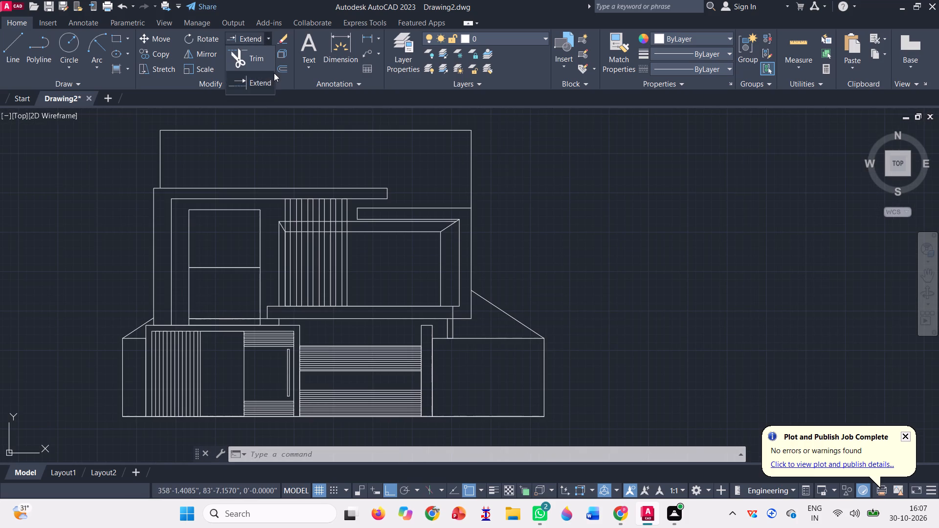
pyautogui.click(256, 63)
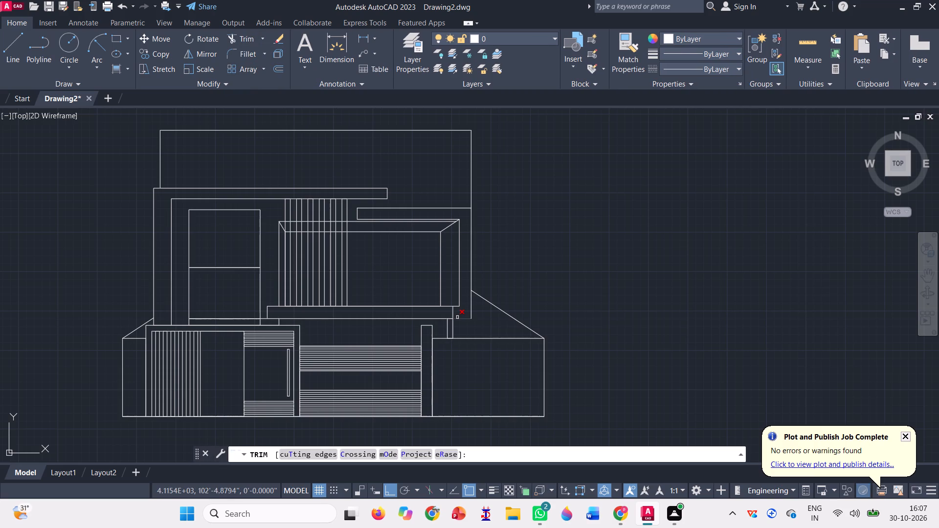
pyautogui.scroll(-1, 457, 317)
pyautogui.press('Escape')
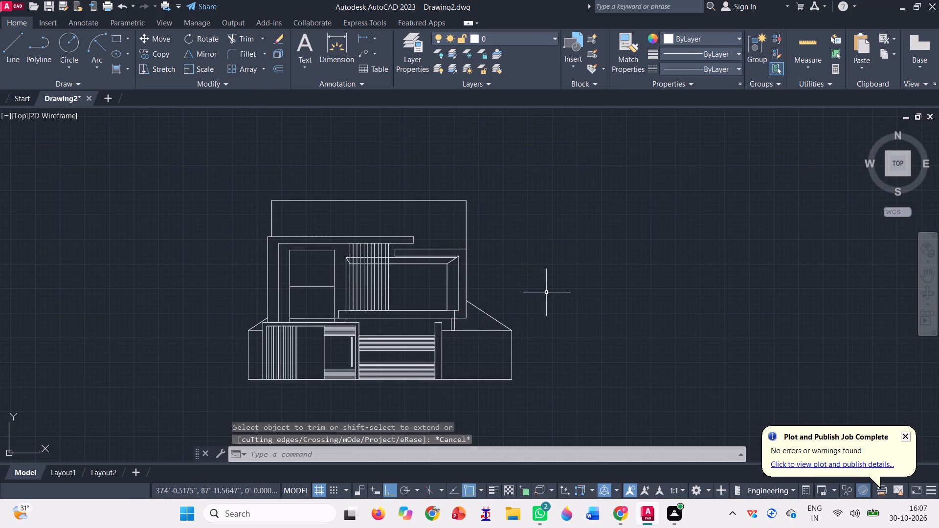
# Move the upper-level frames, window, slats, recessed opening, slab and top block straight up from the slab's lower edge to its upper edge.
pyautogui.click(400, 278)
pyautogui.click(319, 220)
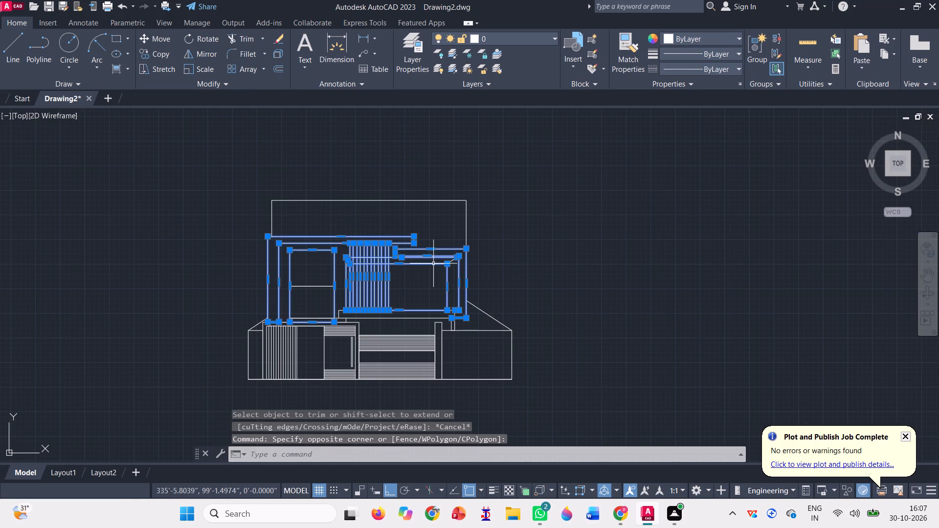
pyautogui.scroll(2, 434, 264)
pyautogui.click(476, 263)
pyautogui.click(469, 254)
pyautogui.scroll(-1, 494, 270)
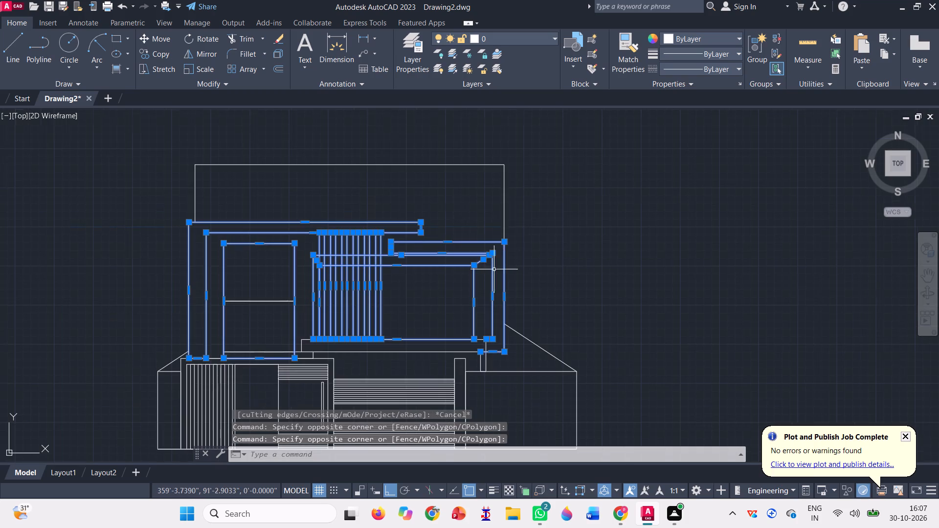
pyautogui.click(511, 209)
pyautogui.click(428, 150)
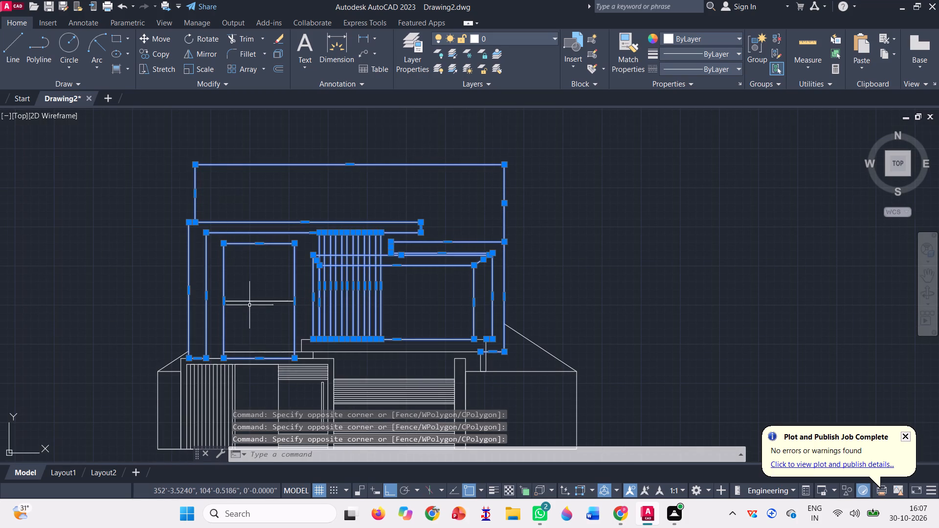
pyautogui.scroll(1, 251, 307)
pyautogui.click(258, 315)
pyautogui.click(236, 273)
pyautogui.scroll(-1, 273, 352)
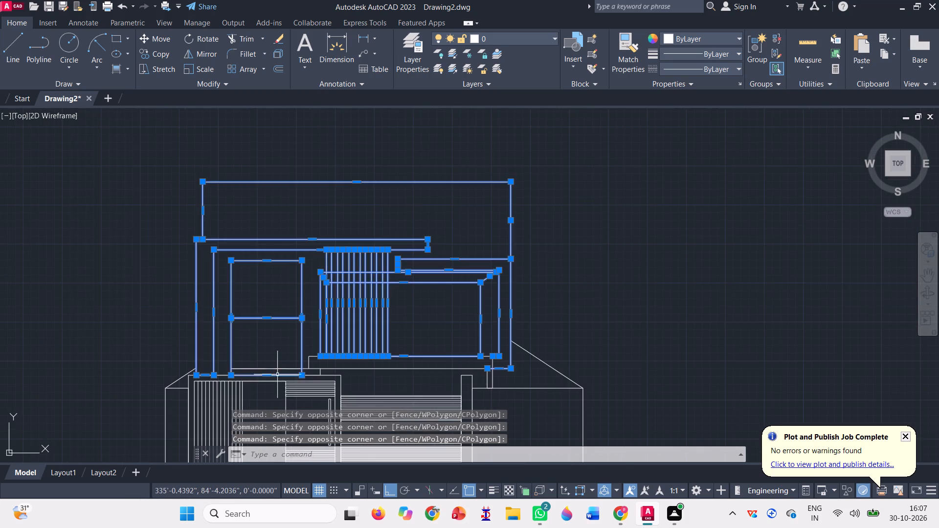
pyautogui.scroll(3, 277, 380)
pyautogui.click(278, 347)
pyautogui.click(251, 309)
pyautogui.scroll(-2, 251, 301)
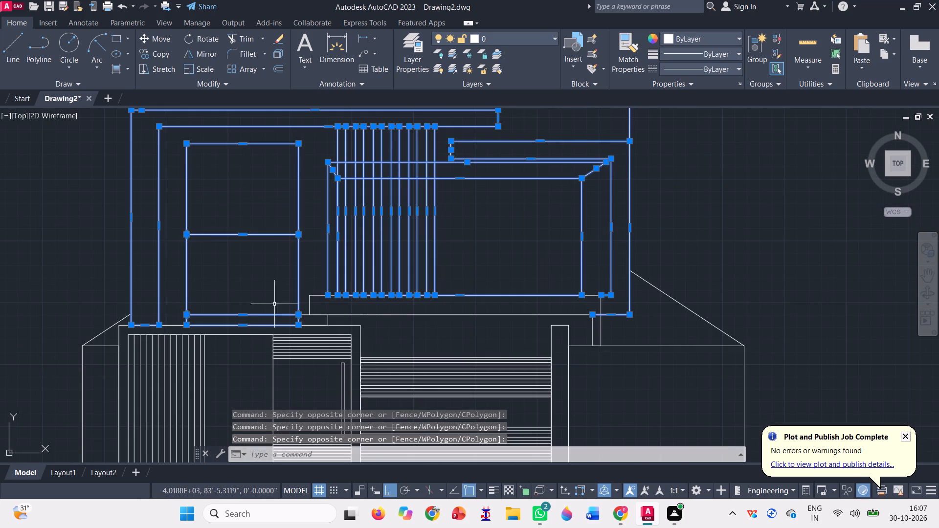
pyautogui.scroll(3, 331, 305)
pyautogui.click(275, 305)
pyautogui.click(199, 231)
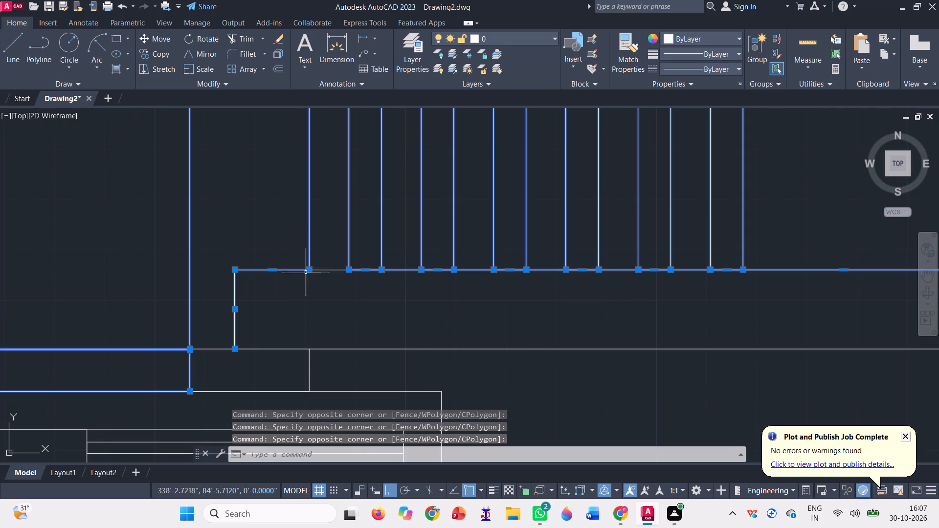
pyautogui.click(330, 275)
pyautogui.click(326, 260)
pyautogui.scroll(-1, 323, 298)
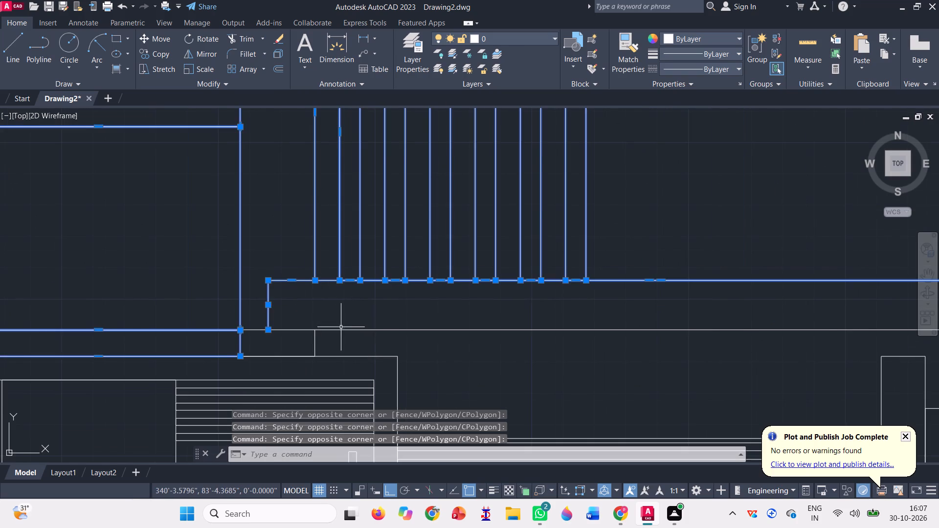
pyautogui.scroll(-1, 330, 324)
pyautogui.click(395, 337)
pyautogui.click(382, 311)
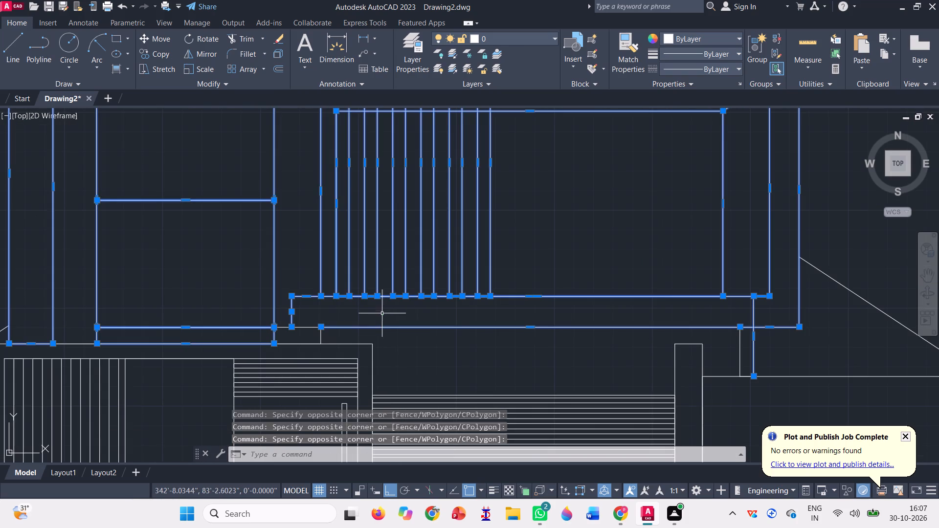
pyautogui.scroll(3, 302, 333)
pyautogui.click(295, 329)
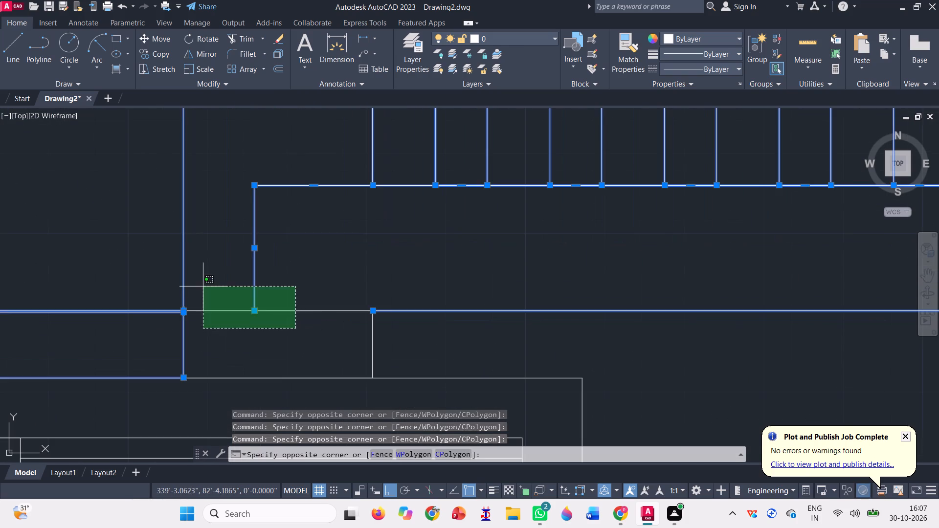
pyautogui.click(203, 286)
pyautogui.scroll(-4, 238, 297)
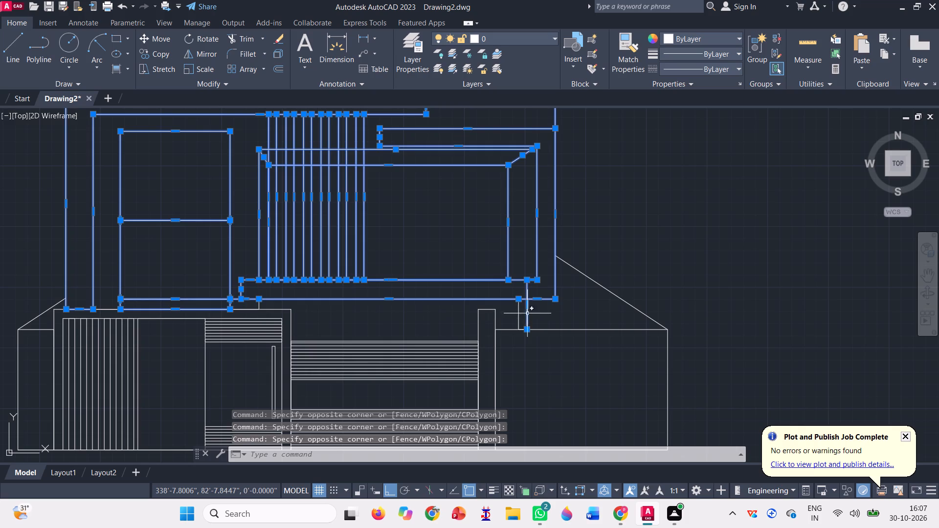
pyautogui.write('m')
pyautogui.press('space')
pyautogui.scroll(2, 514, 321)
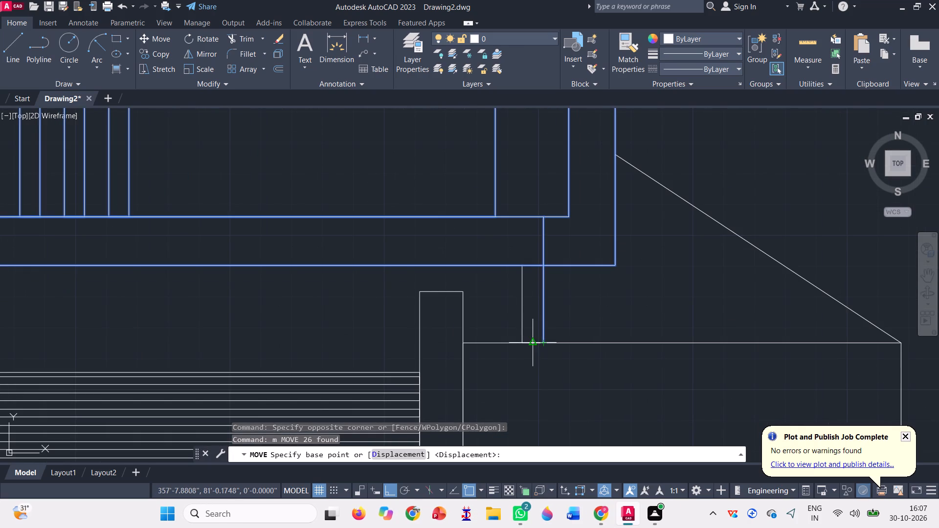
pyautogui.click(543, 263)
pyautogui.click(543, 218)
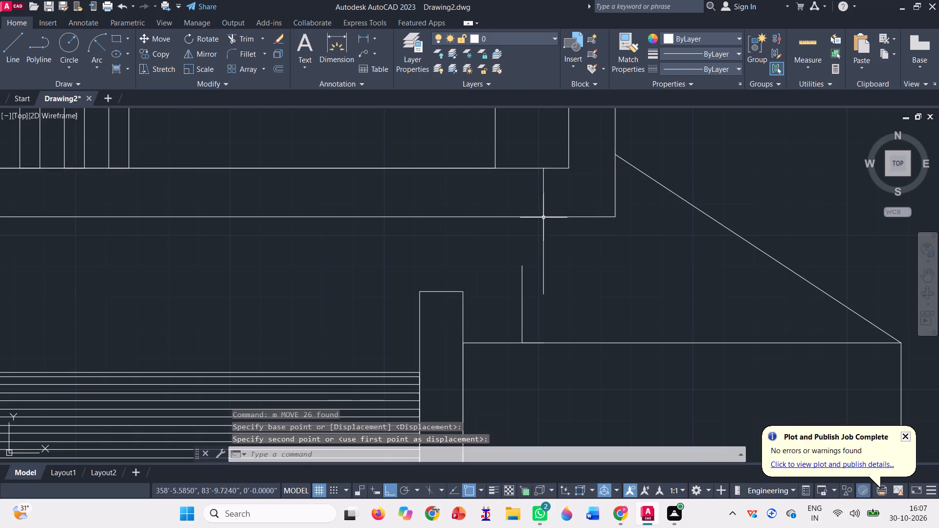
# Extend the narrow post's two vertical lines and the short vertical above the lowest level to close the gap beneath the raised slab.
pyautogui.scroll(-2, 555, 280)
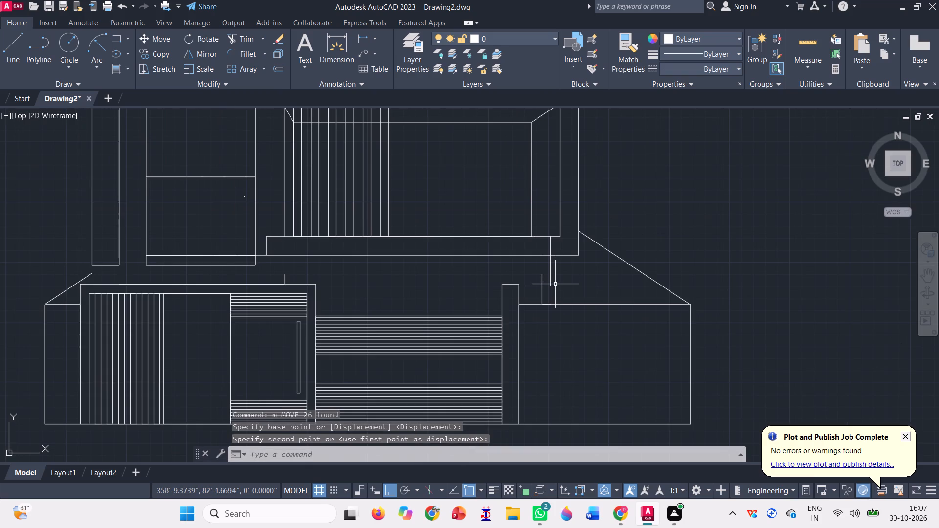
pyautogui.click(261, 39)
pyautogui.click(264, 78)
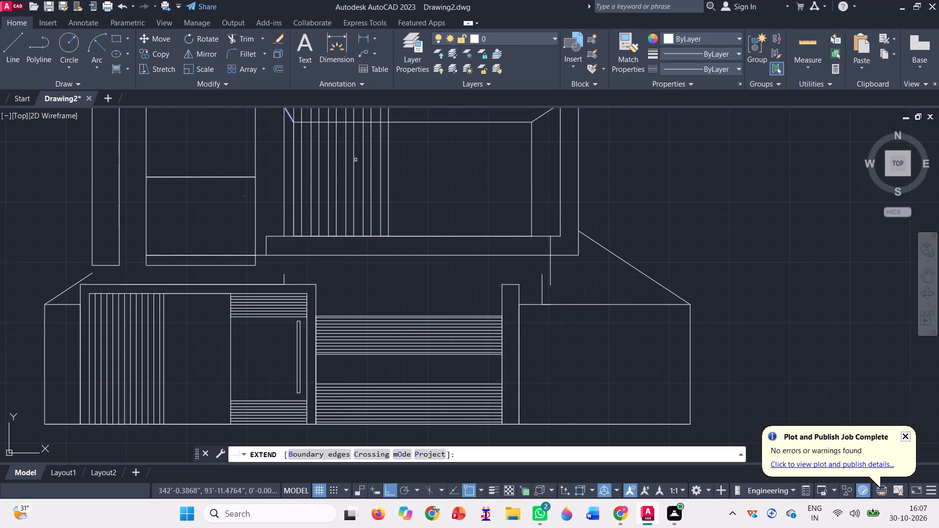
pyautogui.click(548, 276)
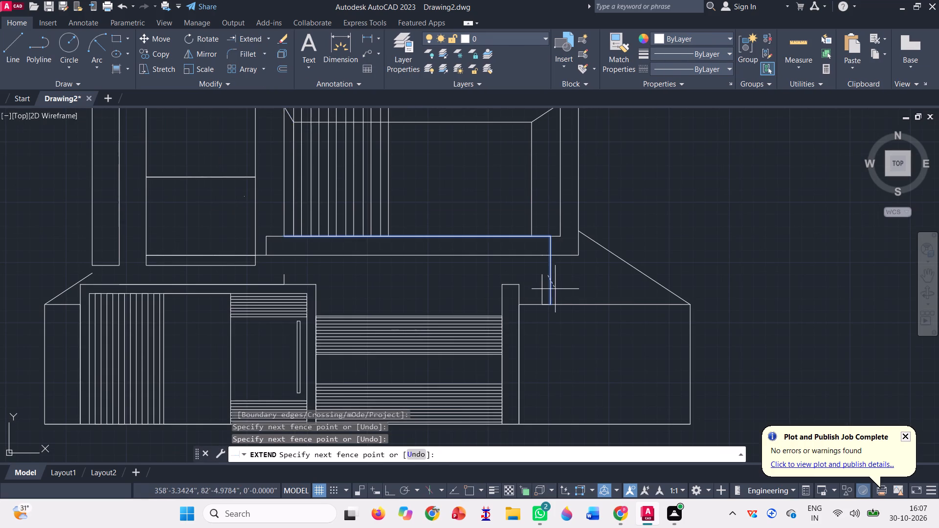
pyautogui.click(556, 288)
pyautogui.click(543, 282)
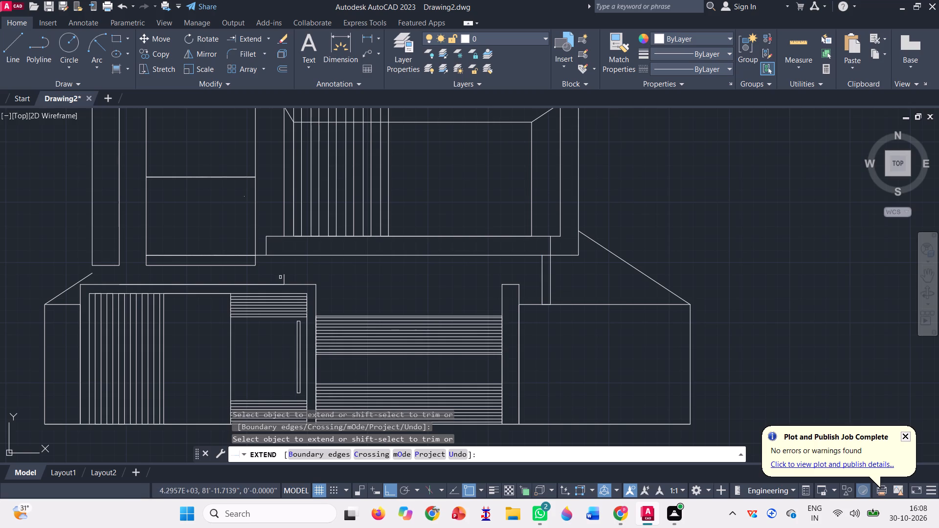
pyautogui.click(282, 278)
pyautogui.click(293, 278)
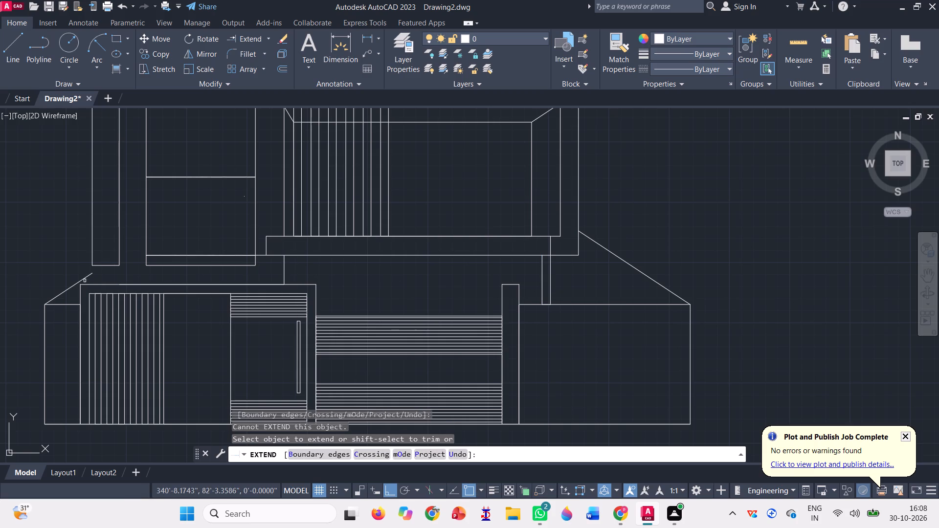
pyautogui.press('Escape')
# Trim the overlapping horizontal line along the top edge of the lowest level's left frame.
pyautogui.click(135, 284)
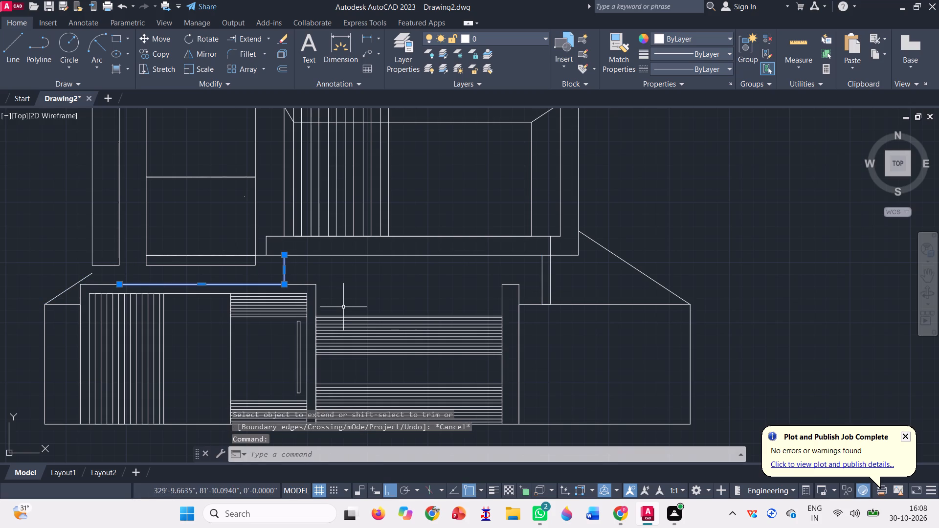
pyautogui.press('Escape')
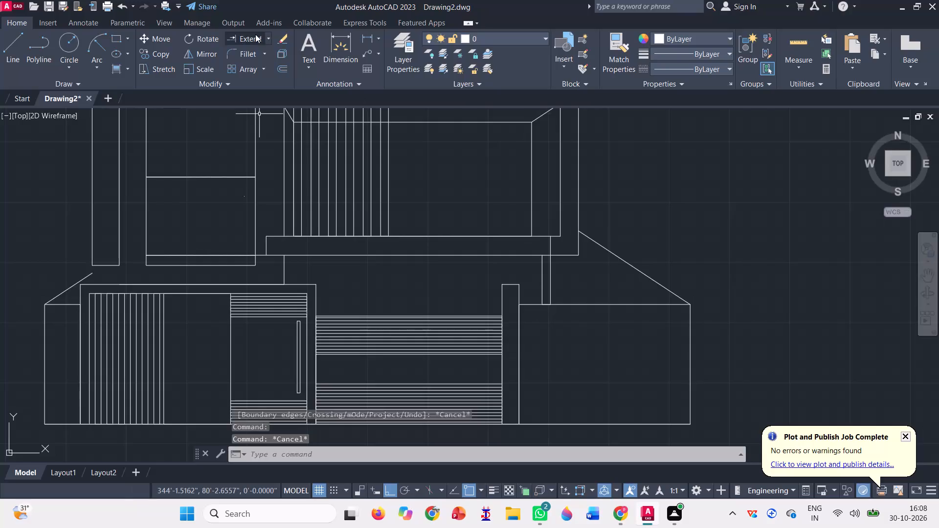
pyautogui.click(266, 39)
pyautogui.click(262, 54)
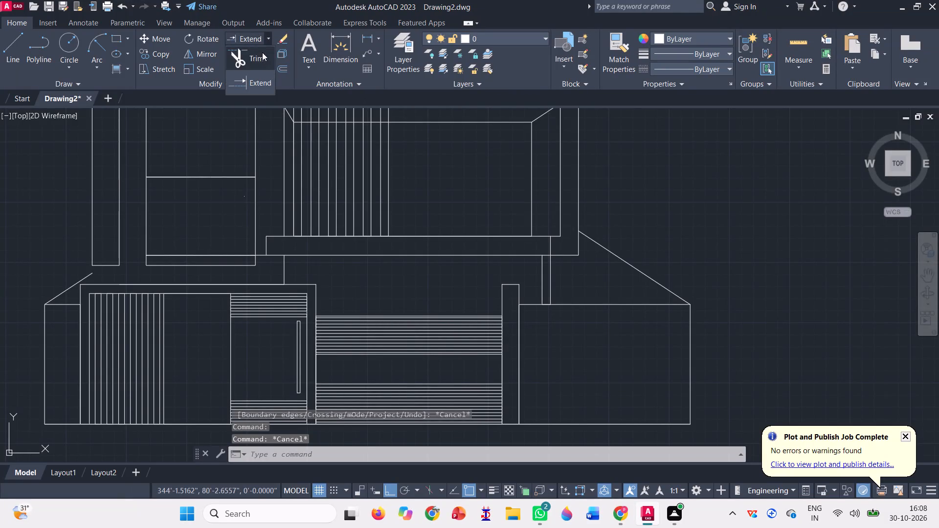
pyautogui.click(190, 285)
pyautogui.scroll(-1, 351, 277)
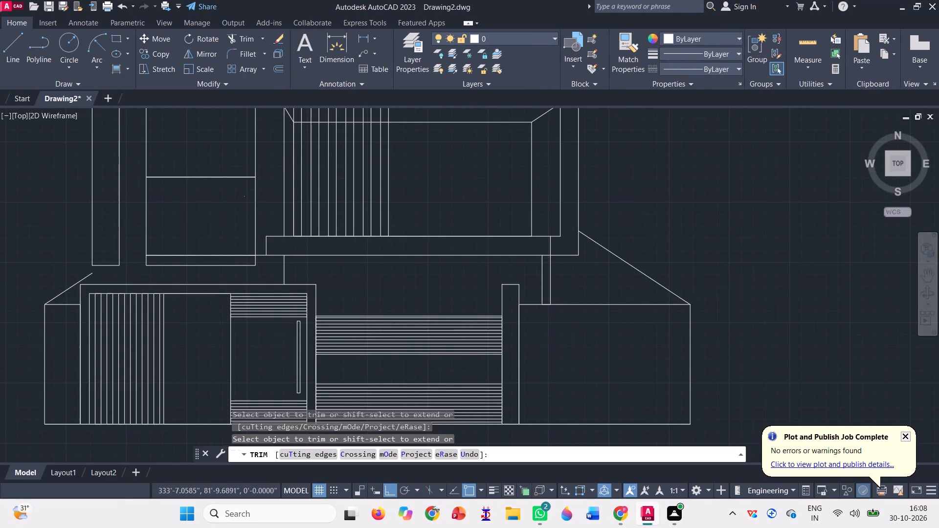
pyautogui.press('Escape')
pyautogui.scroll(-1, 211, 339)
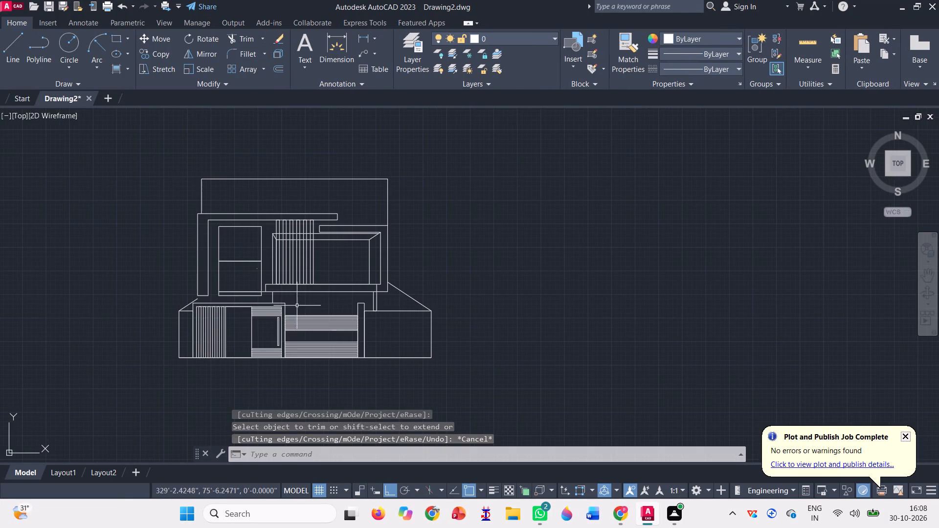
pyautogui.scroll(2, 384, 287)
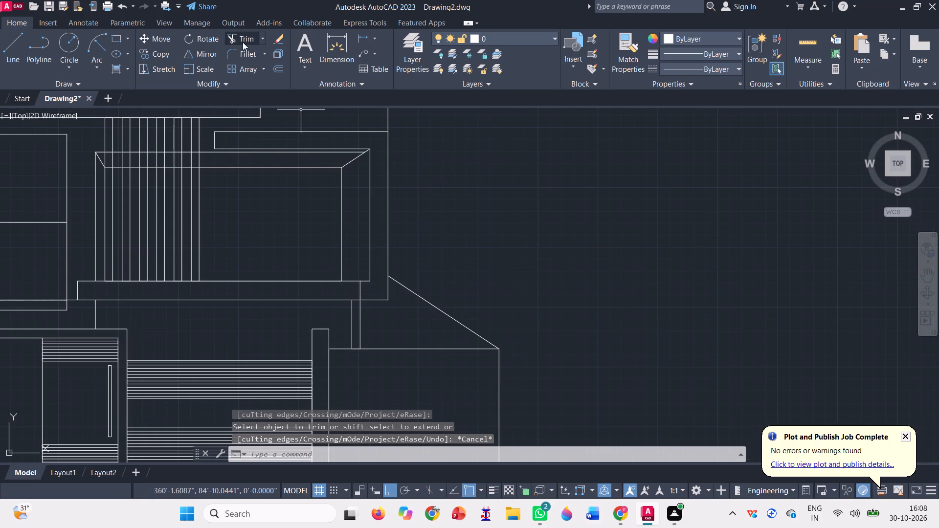
# Trim the narrow post's vertical line where it crosses the raised slab.
pyautogui.click(241, 40)
pyautogui.scroll(1, 366, 287)
pyautogui.click(357, 287)
pyautogui.scroll(1, 348, 289)
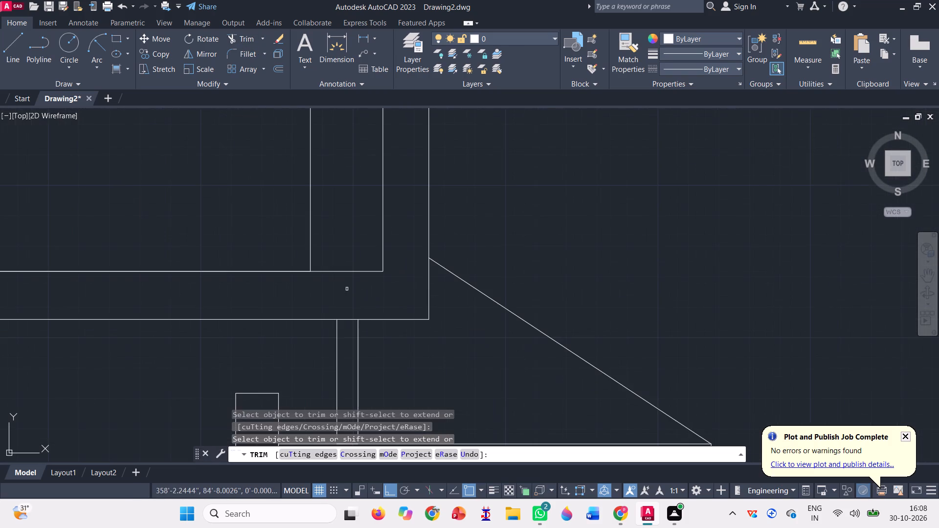
pyautogui.scroll(-3, 446, 306)
pyautogui.scroll(-1, 489, 283)
pyautogui.press('Escape')
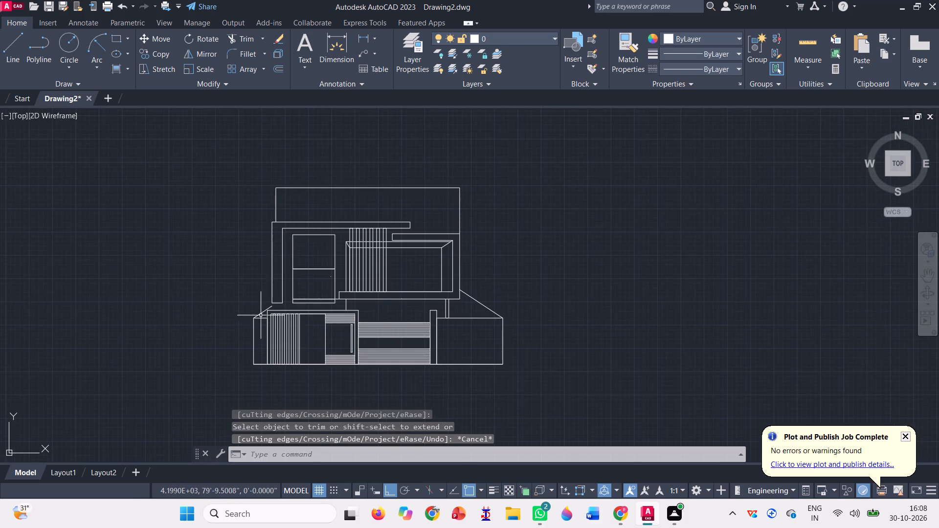
# Delete the short sloped line above the left block of the lowest level.
pyautogui.scroll(2, 261, 314)
pyautogui.click(259, 312)
pyautogui.press('Escape')
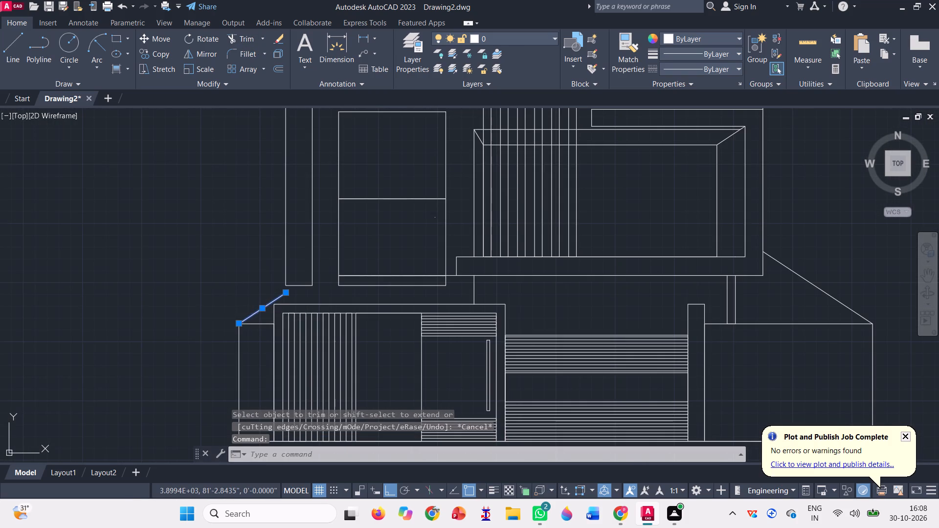
pyautogui.scroll(-1, 242, 312)
pyautogui.click(251, 313)
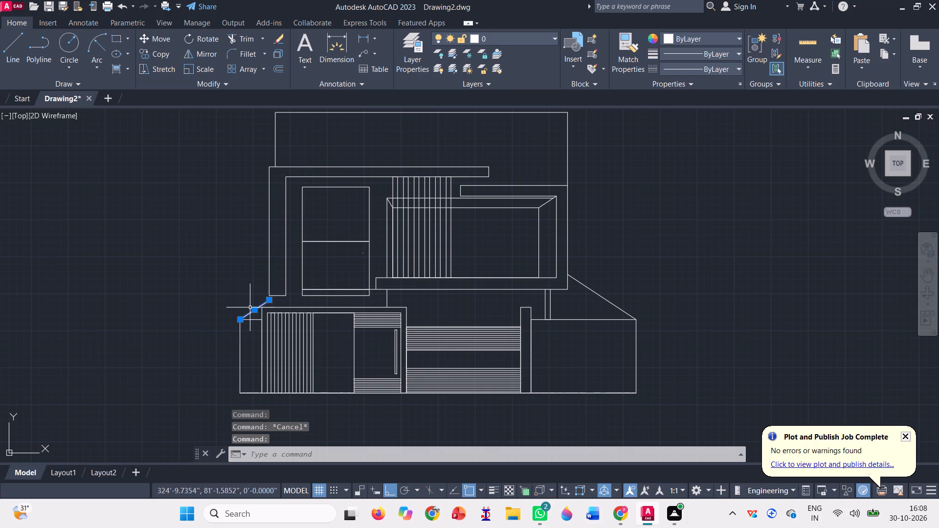
pyautogui.press('Delete')
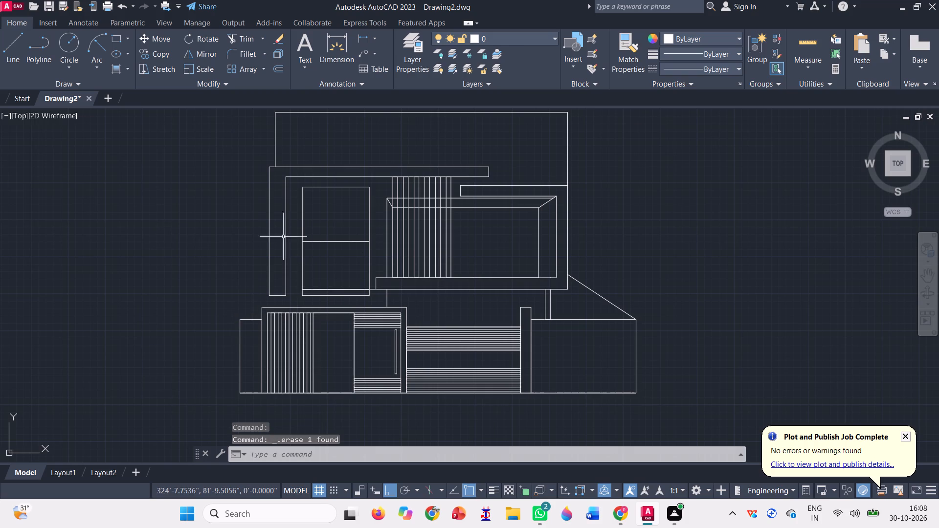
# Draw a vertical construction line through the outer top corner of the left L-shaped frame.
pyautogui.click(115, 33)
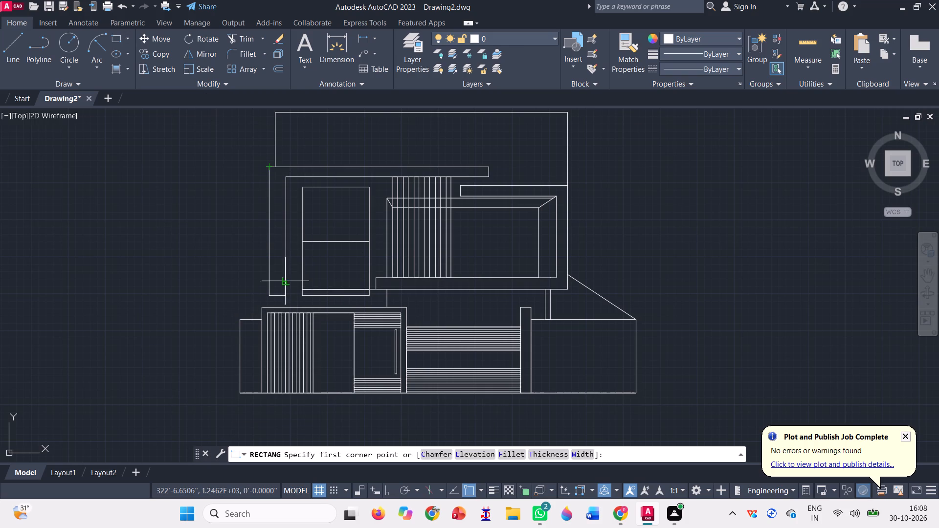
pyautogui.press('Escape')
pyautogui.write('xl')
pyautogui.press('Return')
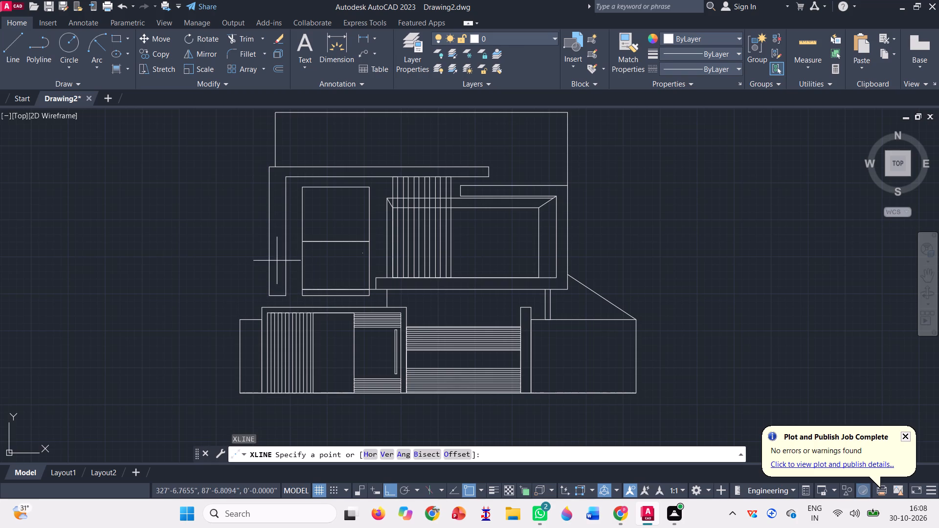
pyautogui.click(266, 162)
pyautogui.click(271, 423)
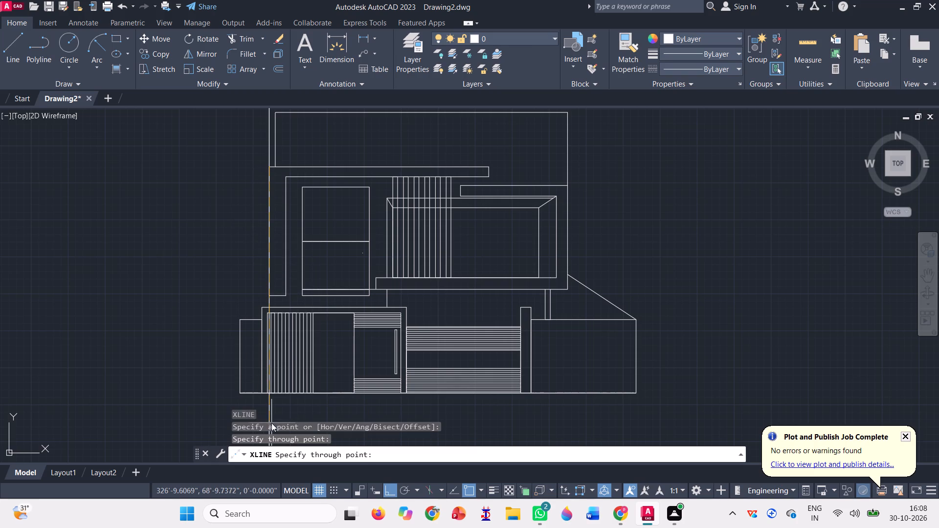
pyautogui.press('space')
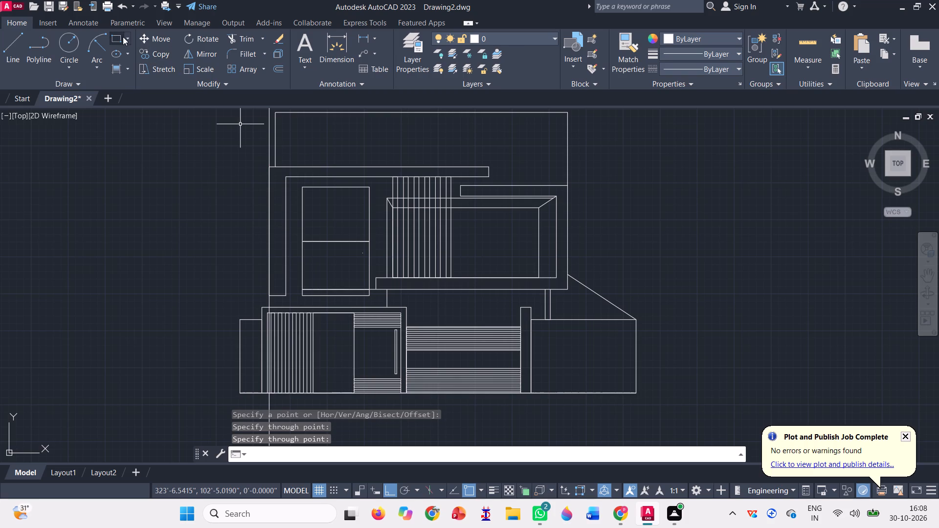
pyautogui.click(115, 36)
pyautogui.press('Escape')
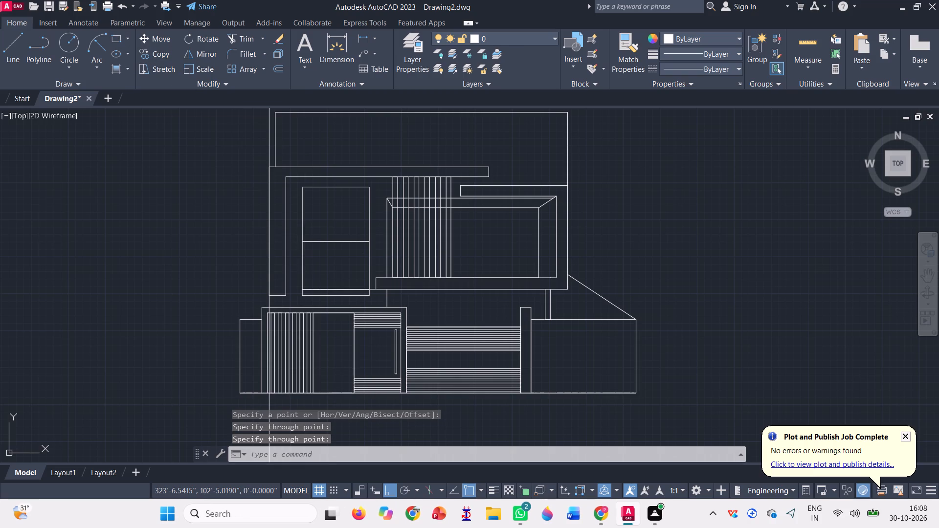
# Copy the vertical construction line from the left frame leg's outer edge to its inner edge.
pyautogui.scroll(2, 272, 306)
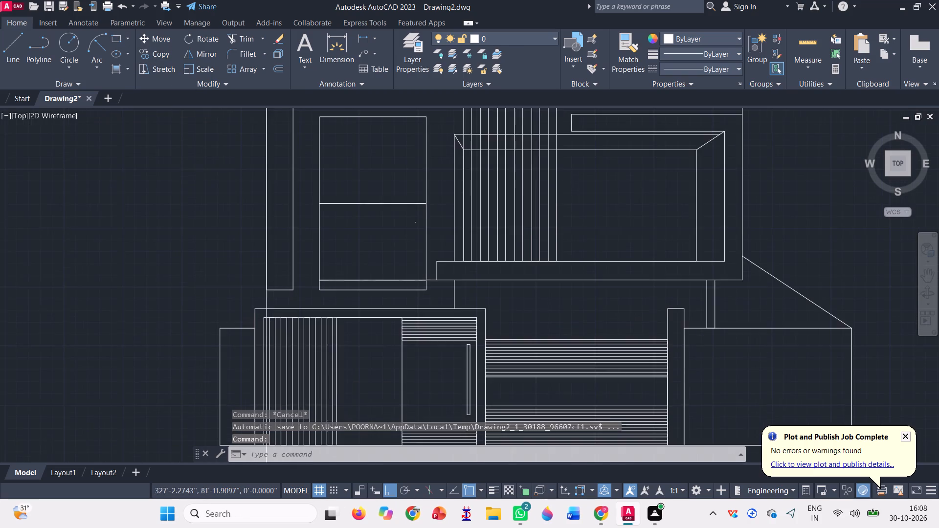
pyautogui.click(259, 291)
pyautogui.click(269, 297)
pyautogui.click(265, 297)
pyautogui.click(246, 292)
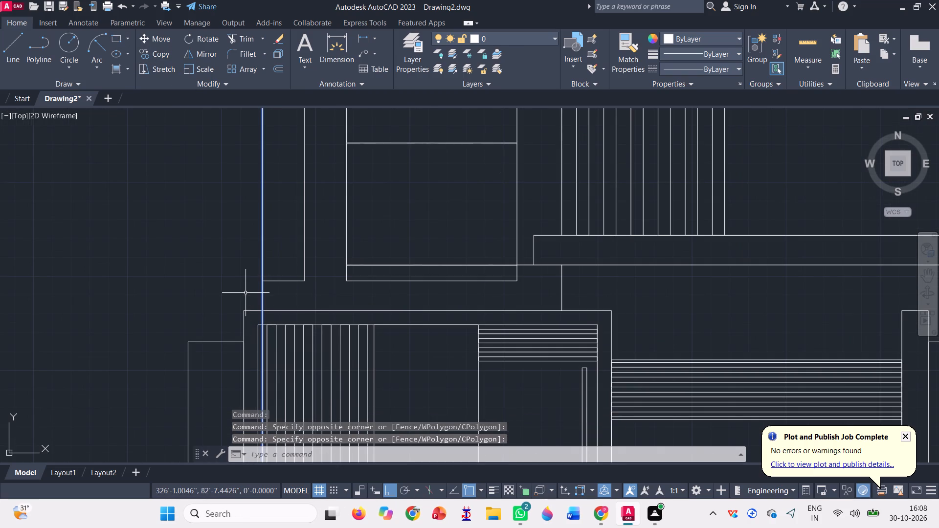
pyautogui.press('c')
pyautogui.write('o')
pyautogui.press('space')
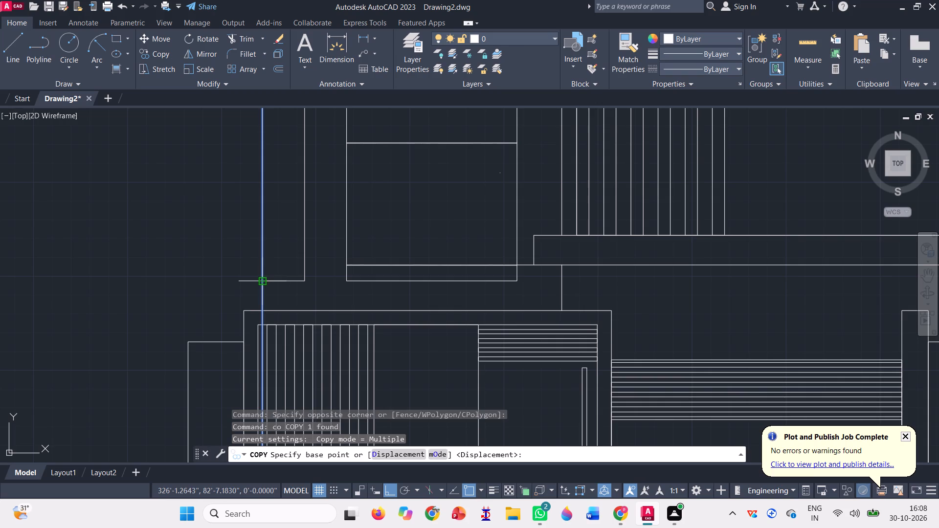
pyautogui.click(259, 281)
pyautogui.click(306, 277)
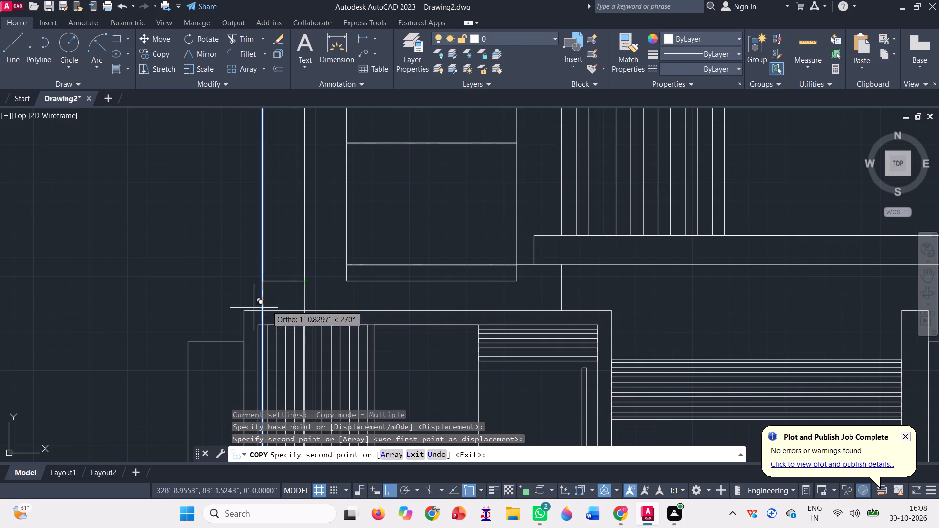
pyautogui.scroll(-1, 196, 305)
pyautogui.press('space')
pyautogui.scroll(-1, 216, 272)
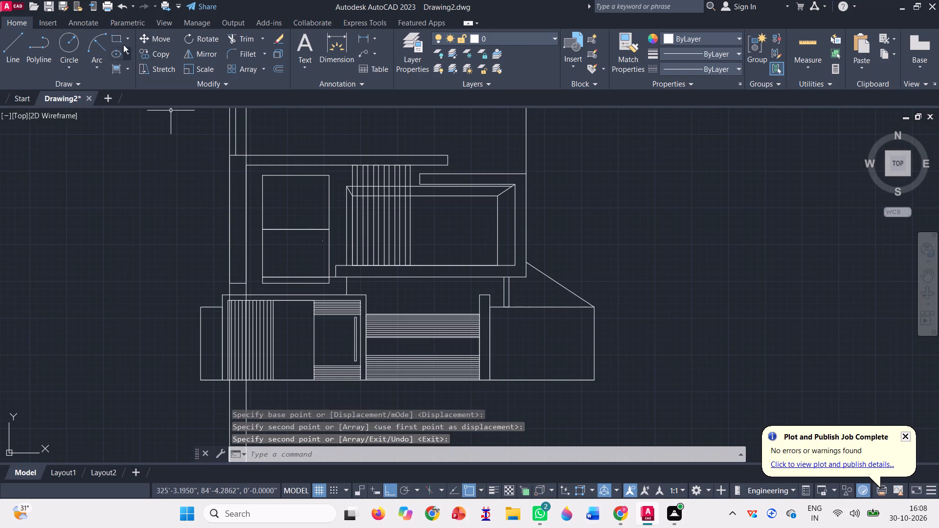
# Draw a rectangle from the left frame's outer top corner down to the lowest level's top edge, as wide as the leg.
pyautogui.click(117, 41)
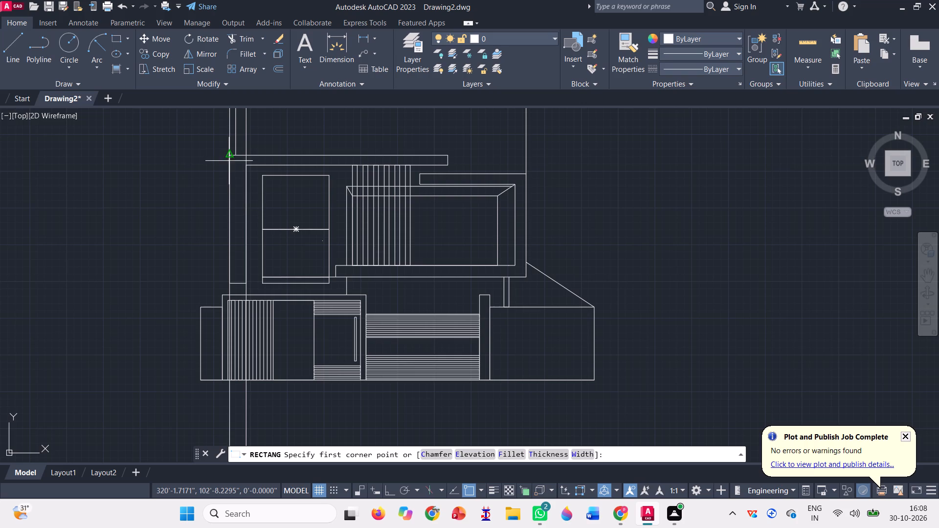
pyautogui.click(230, 154)
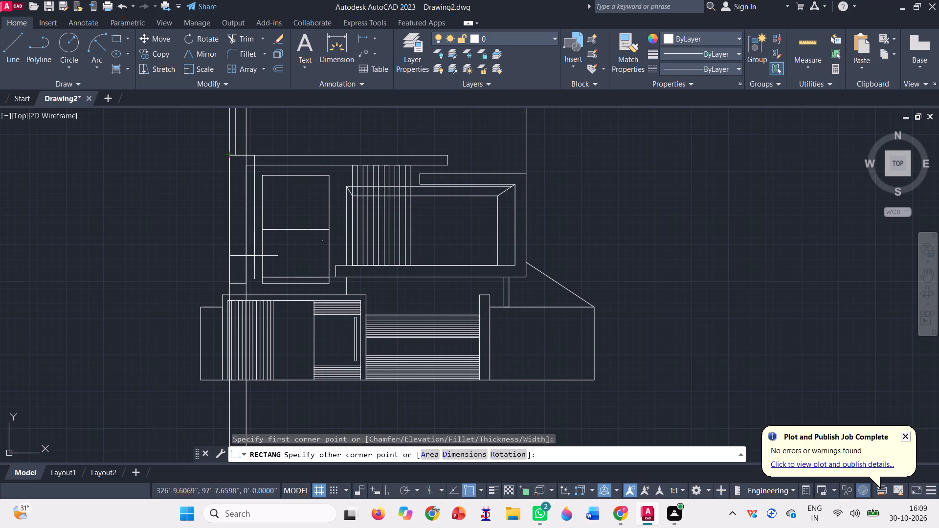
pyautogui.scroll(2, 240, 280)
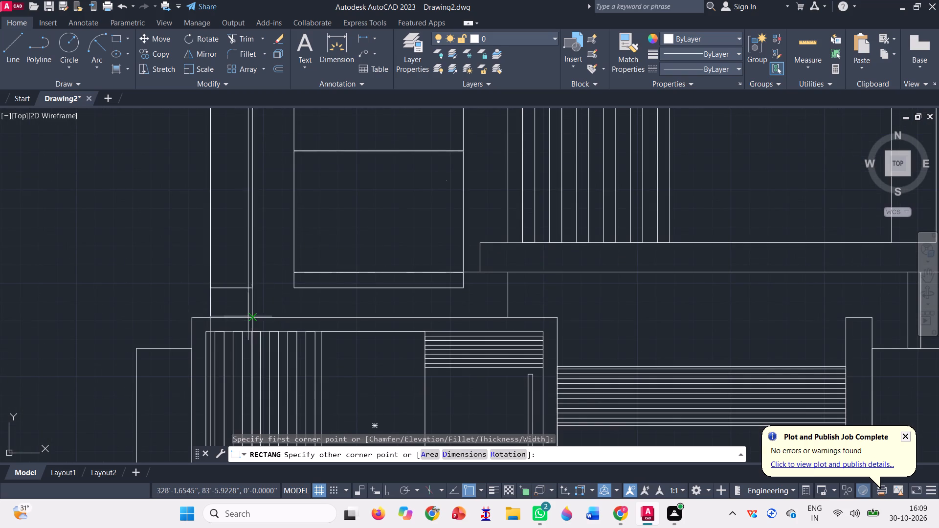
pyautogui.click(254, 314)
# Delete the two vertical construction lines.
pyautogui.scroll(-4, 241, 287)
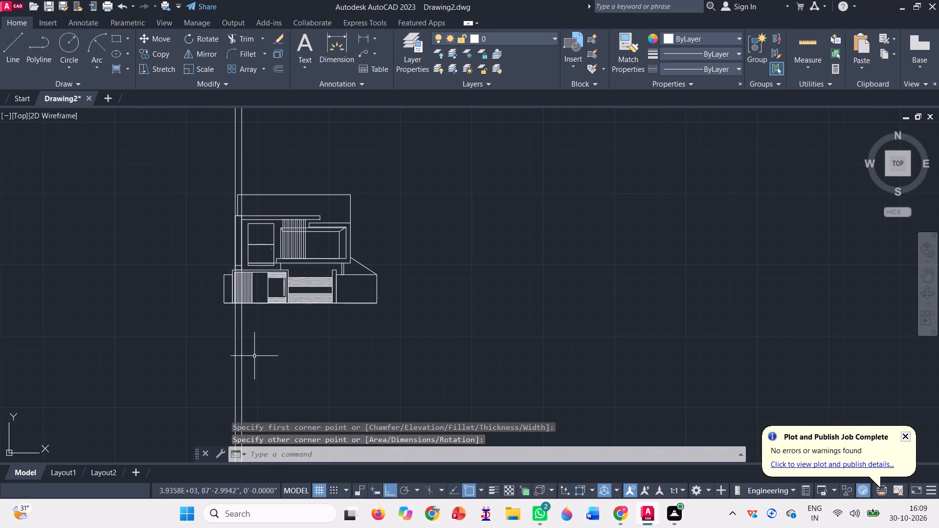
pyautogui.click(247, 356)
pyautogui.click(204, 352)
pyautogui.press('Delete')
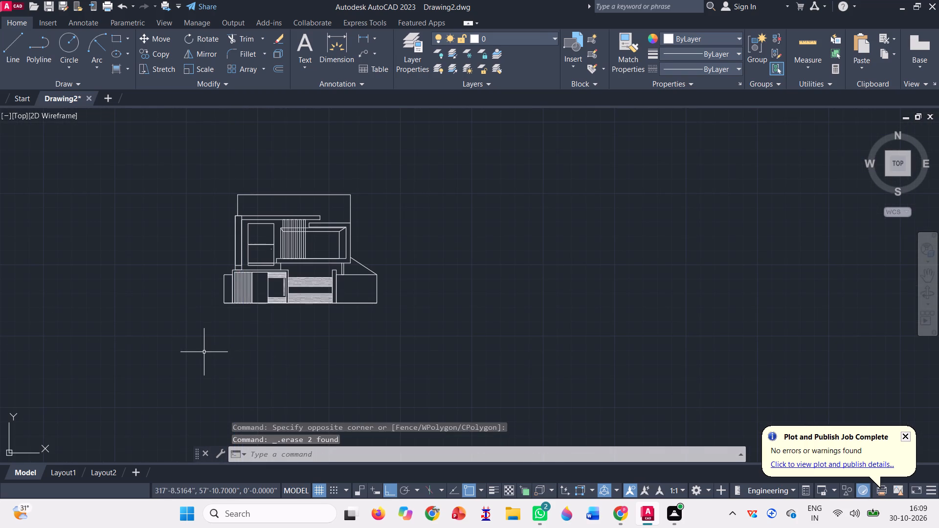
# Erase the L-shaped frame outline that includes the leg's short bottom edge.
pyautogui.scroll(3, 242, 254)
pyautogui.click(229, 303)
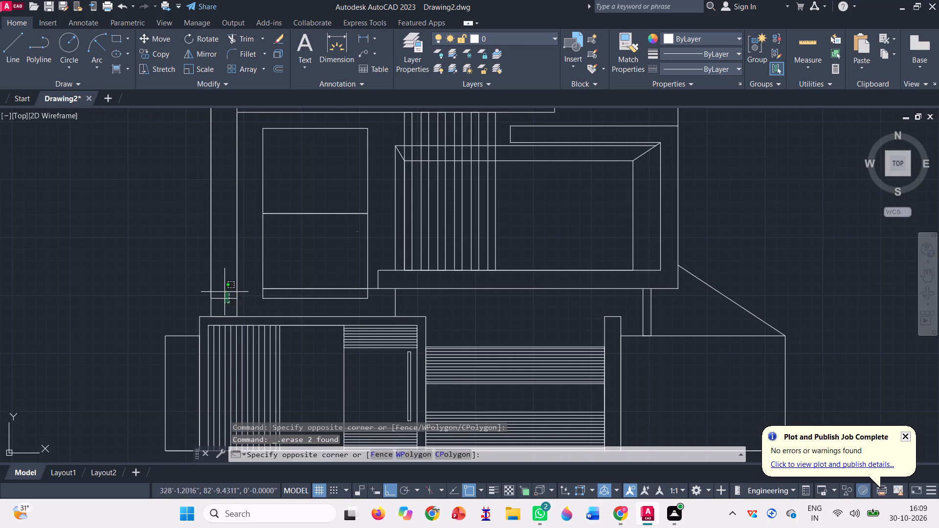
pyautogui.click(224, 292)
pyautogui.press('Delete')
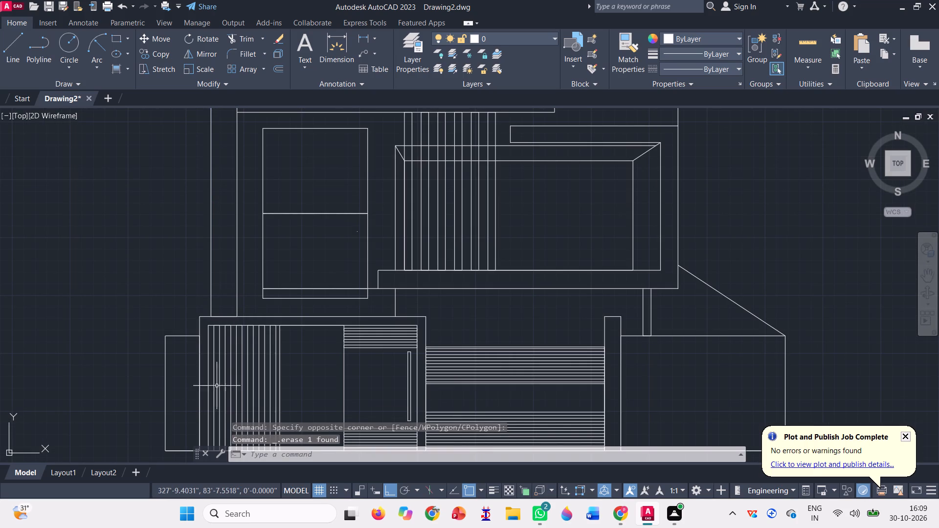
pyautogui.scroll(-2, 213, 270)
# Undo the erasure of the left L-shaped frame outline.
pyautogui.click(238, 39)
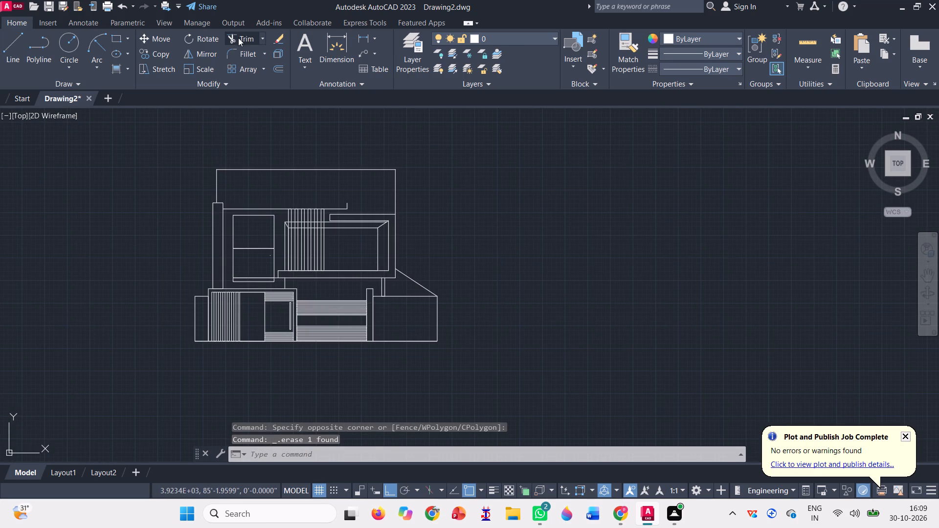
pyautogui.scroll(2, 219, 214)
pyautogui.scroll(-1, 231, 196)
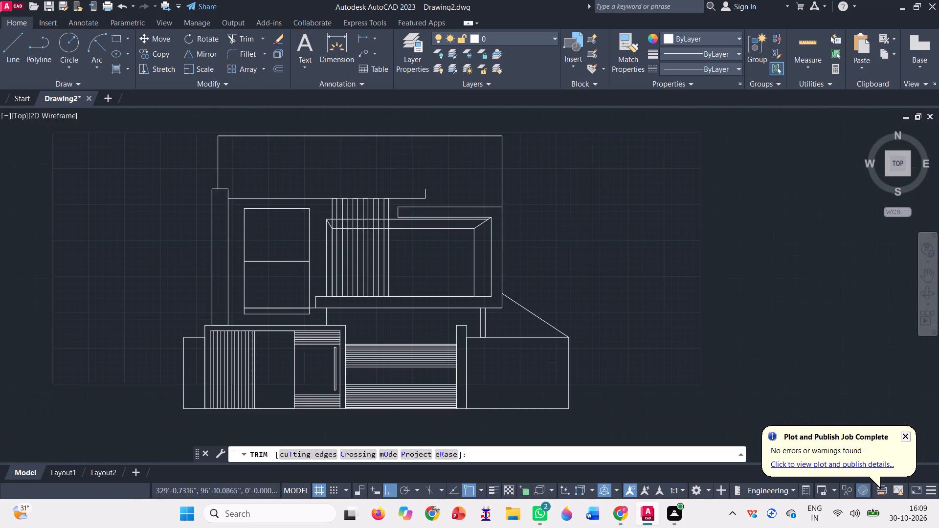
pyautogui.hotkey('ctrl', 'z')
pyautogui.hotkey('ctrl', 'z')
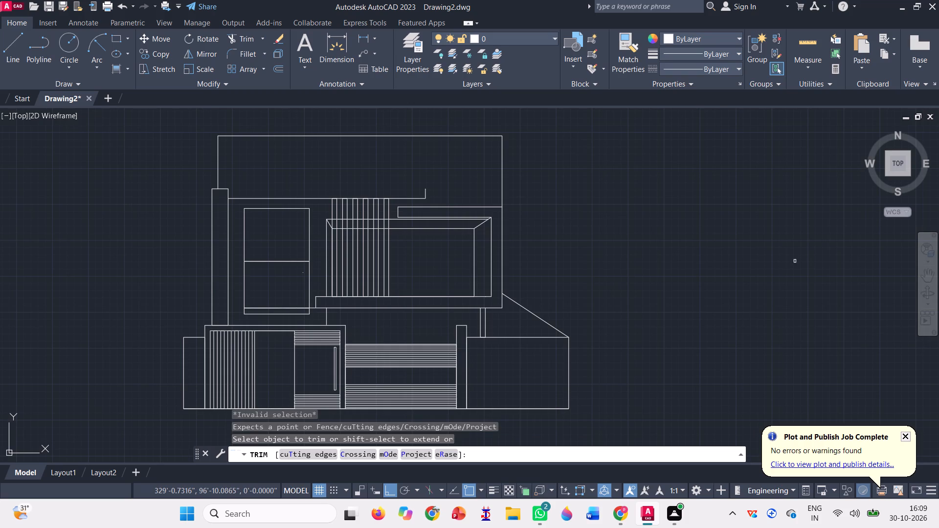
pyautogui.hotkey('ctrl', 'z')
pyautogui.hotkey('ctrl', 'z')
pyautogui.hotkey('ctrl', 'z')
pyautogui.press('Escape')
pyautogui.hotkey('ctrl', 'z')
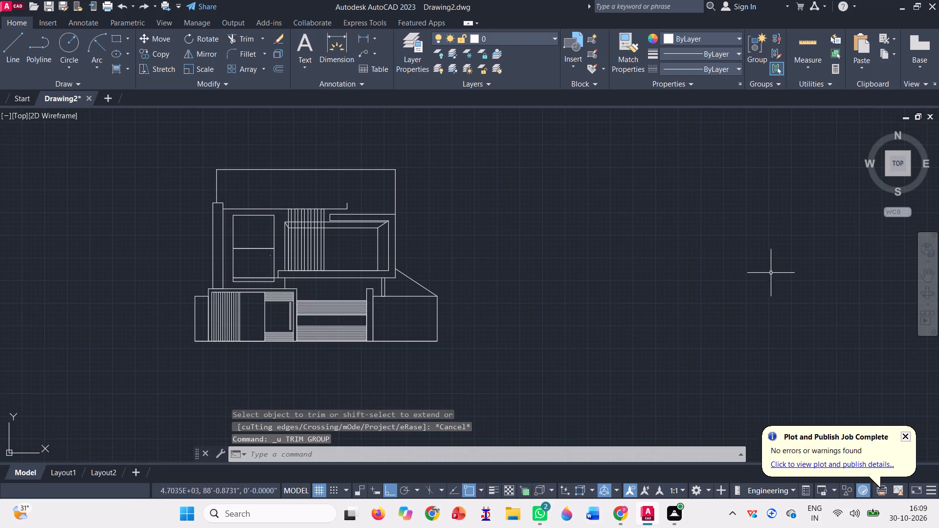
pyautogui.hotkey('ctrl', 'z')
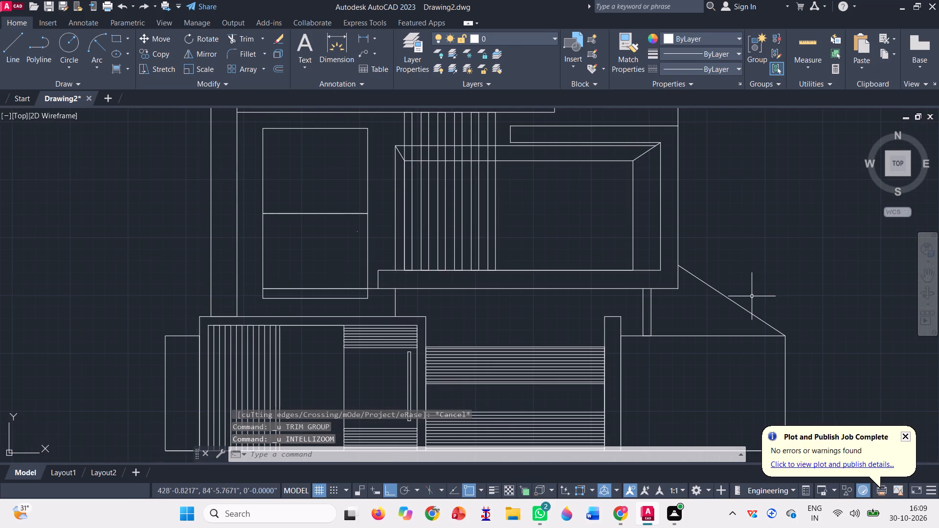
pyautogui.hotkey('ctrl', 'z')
# Trim the new rectangle's lines that cross the L-shaped frame's corner or overlap its top and leg edges.
pyautogui.scroll(-2, 510, 324)
pyautogui.scroll(3, 418, 248)
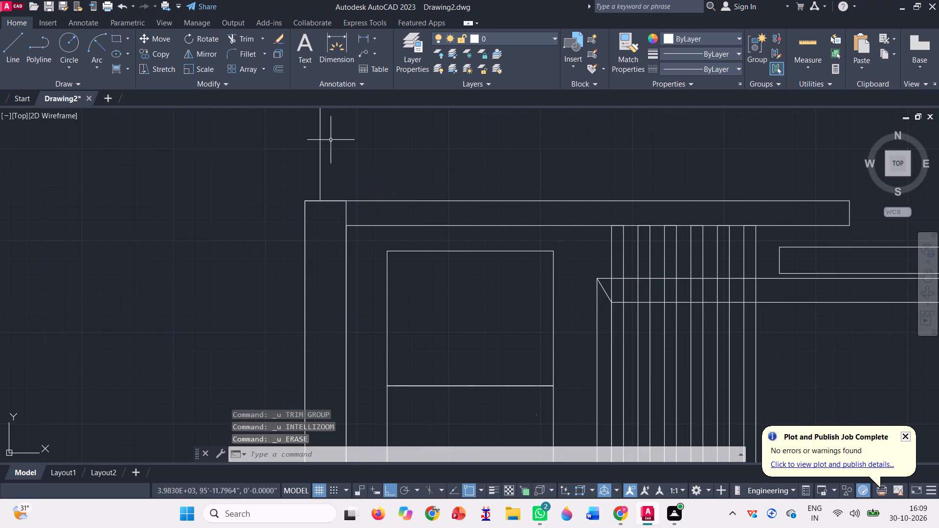
pyautogui.click(243, 35)
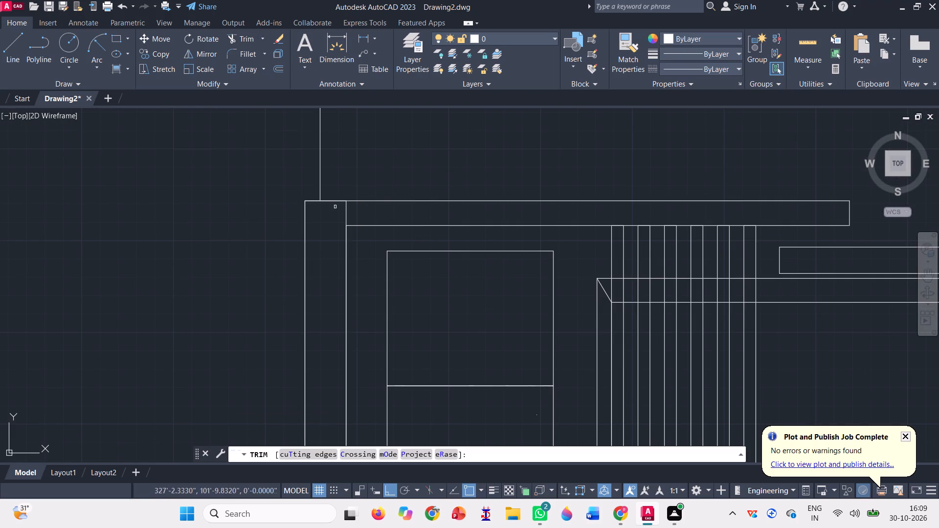
pyautogui.scroll(2, 335, 207)
pyautogui.click(360, 215)
pyautogui.click(338, 192)
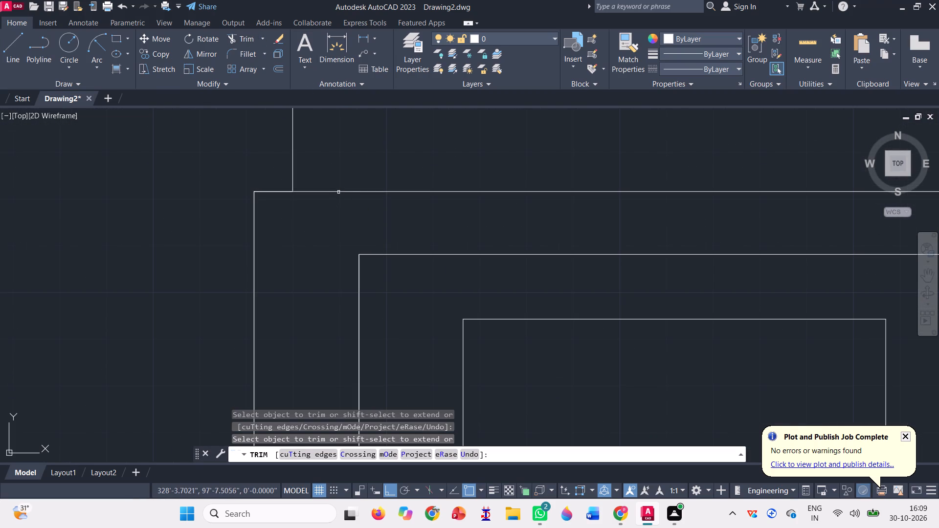
pyautogui.scroll(-4, 270, 203)
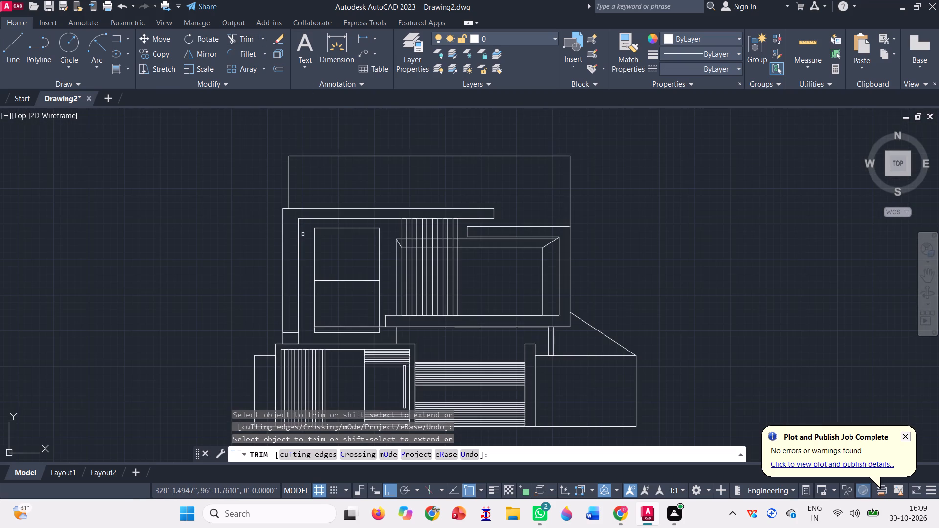
pyautogui.click(298, 231)
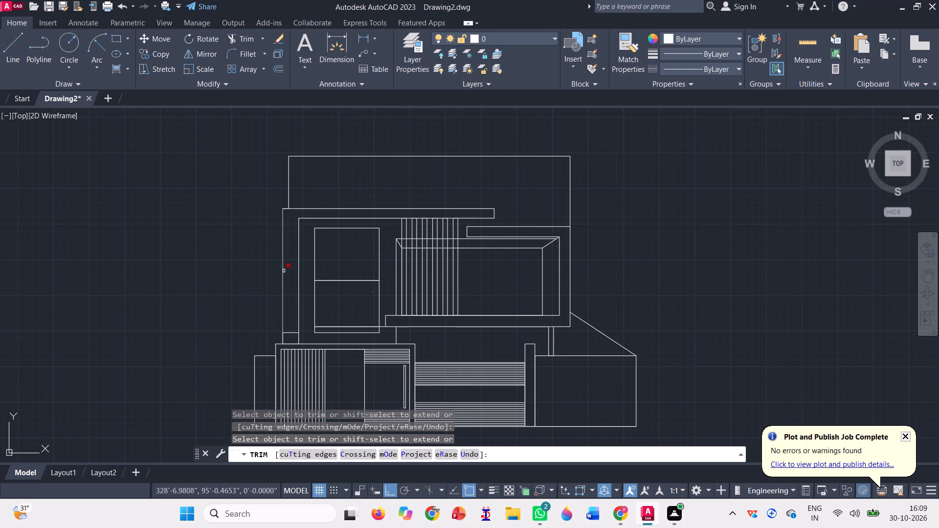
pyautogui.click(284, 271)
# Trim away the short horizontal line crossing the base of the L-shaped frame's leg.
pyautogui.click(279, 332)
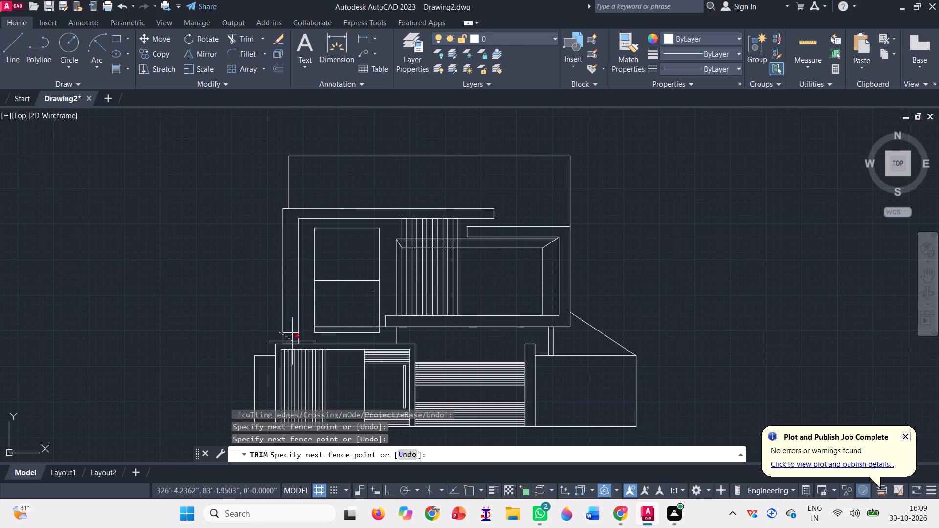
pyautogui.click(275, 332)
pyautogui.scroll(3, 283, 342)
pyautogui.click(303, 329)
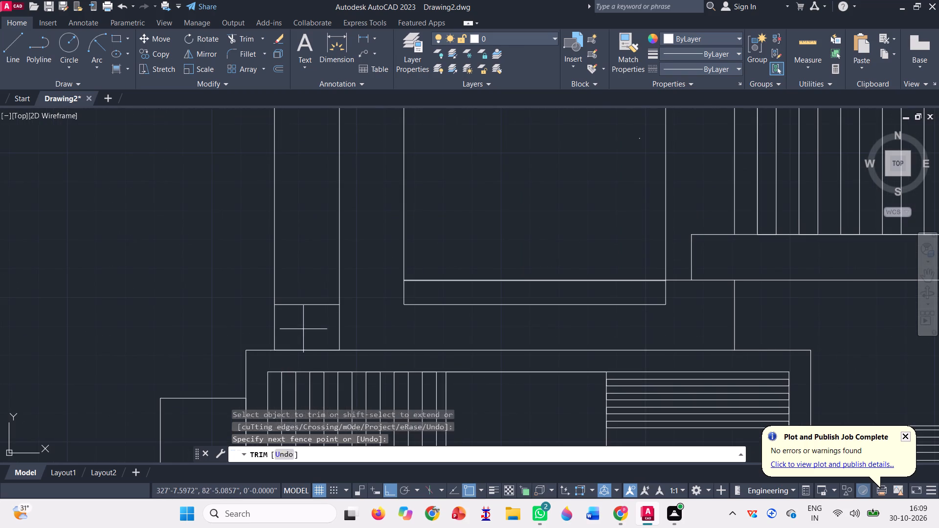
pyautogui.click(295, 297)
pyautogui.scroll(-2, 249, 316)
pyautogui.press('Escape')
# Join the L-shaped frame's outline segments, including the short leg extensions at its base, into a single polyline.
pyautogui.scroll(-2, 200, 318)
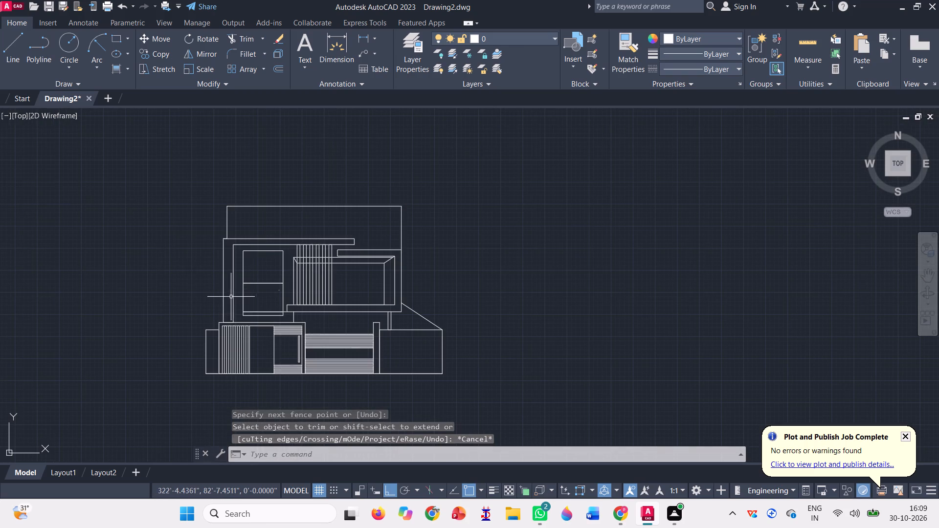
pyautogui.click(236, 299)
pyautogui.click(220, 274)
pyautogui.scroll(2, 219, 261)
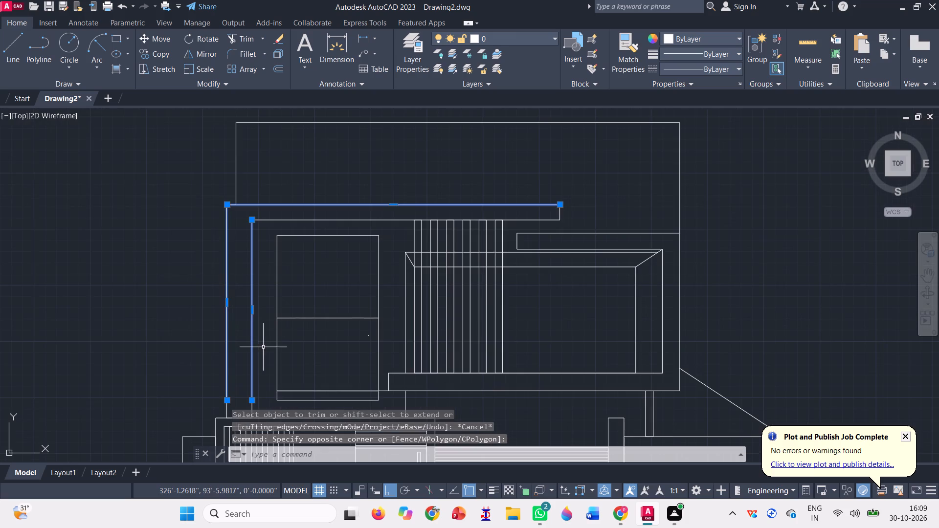
pyautogui.scroll(-1, 223, 291)
pyautogui.scroll(3, 270, 244)
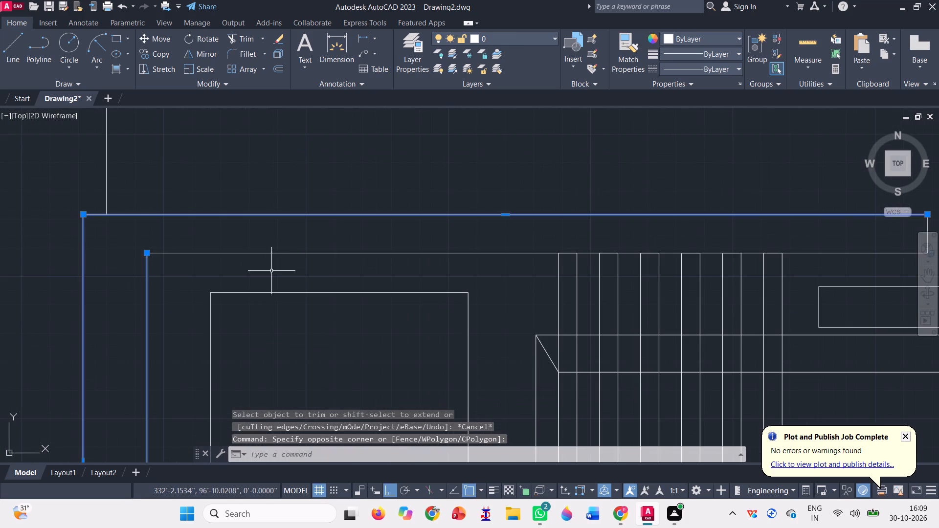
pyautogui.click(271, 271)
pyautogui.click(250, 229)
pyautogui.scroll(-2, 327, 194)
pyautogui.scroll(-1, 264, 281)
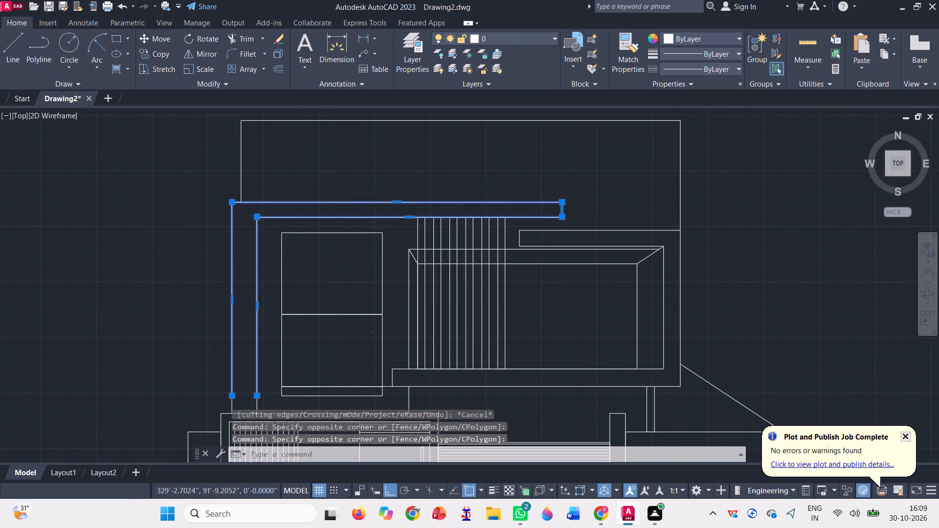
pyautogui.scroll(3, 262, 378)
pyautogui.click(273, 293)
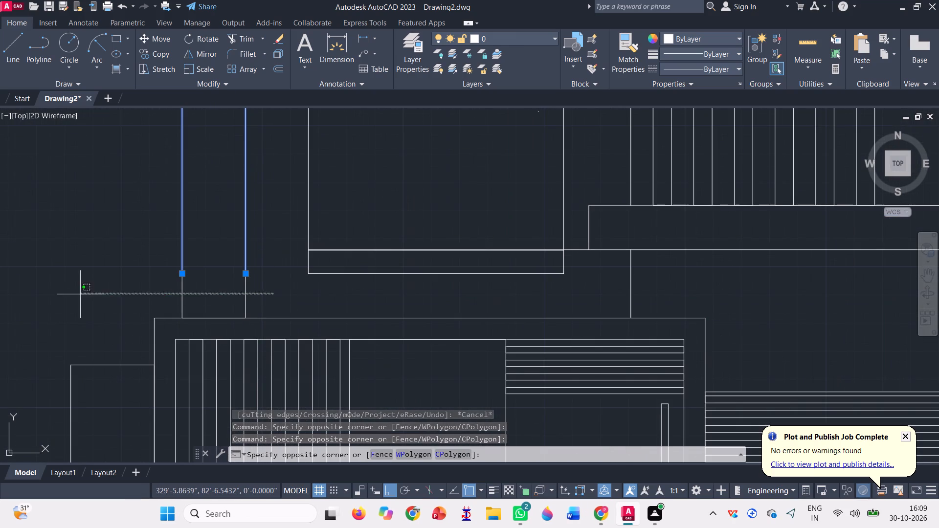
pyautogui.click(86, 288)
pyautogui.press('j')
pyautogui.press('Return')
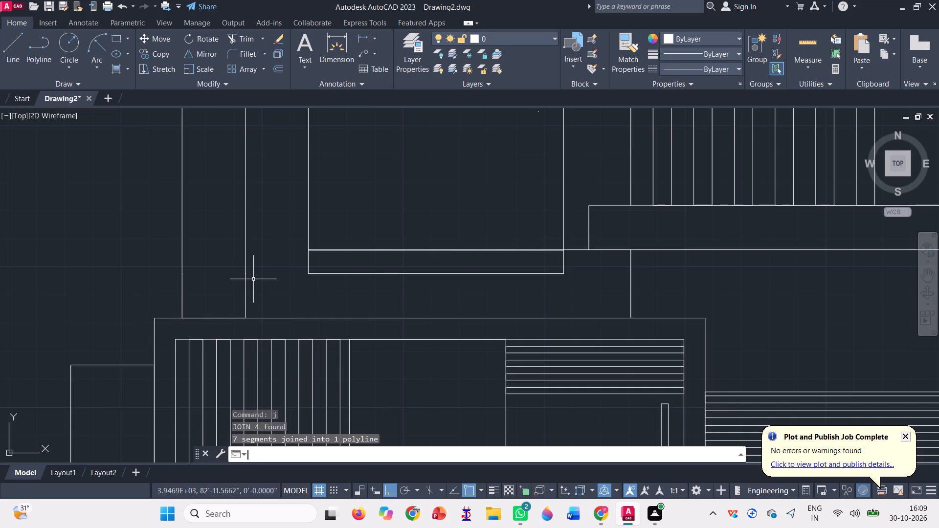
# Trim away the bottom edge of the tall window rectangle beside the L-shaped frame's leg.
pyautogui.scroll(-4, 224, 299)
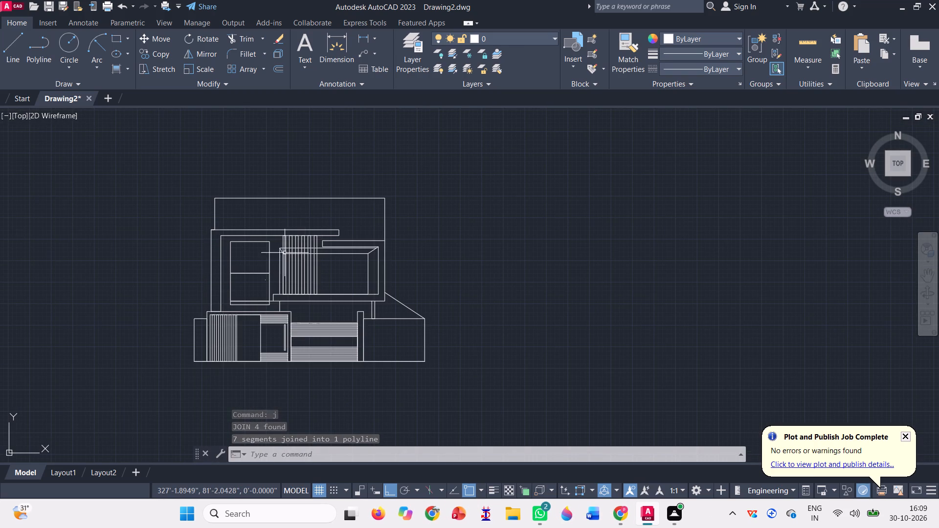
pyautogui.scroll(1, 259, 316)
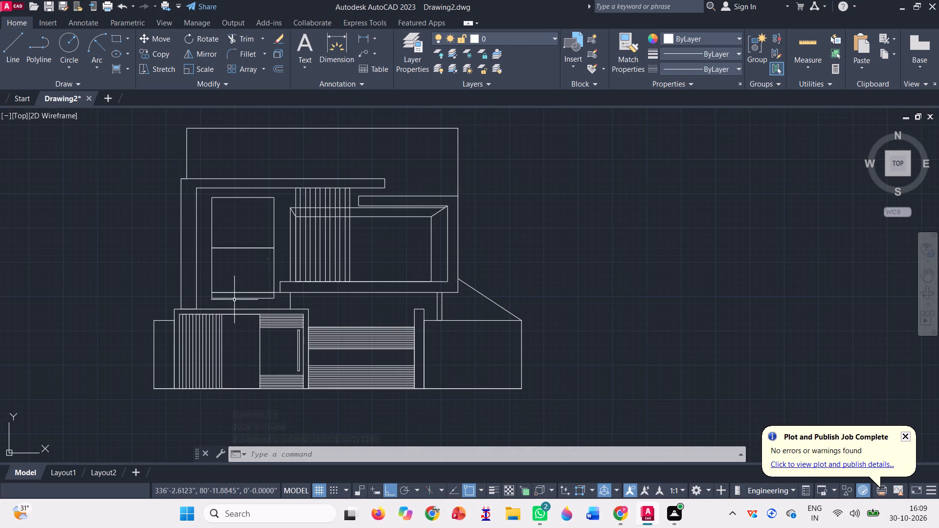
pyautogui.click(234, 300)
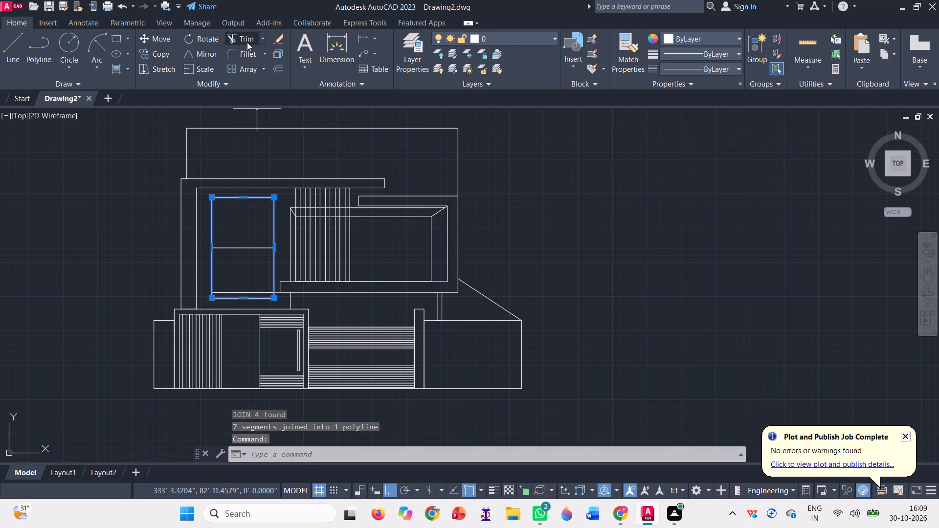
pyautogui.press('Escape')
pyautogui.click(247, 42)
pyautogui.scroll(2, 234, 313)
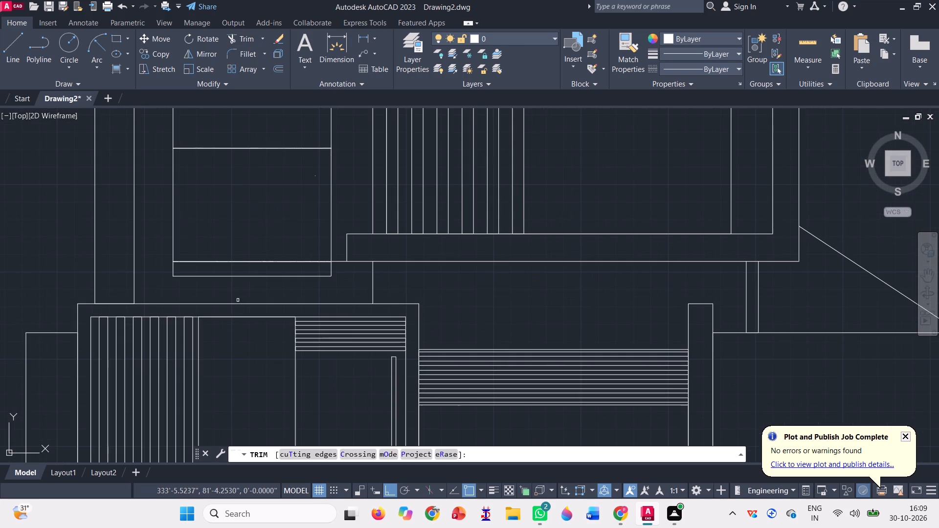
pyautogui.click(241, 283)
pyautogui.click(242, 274)
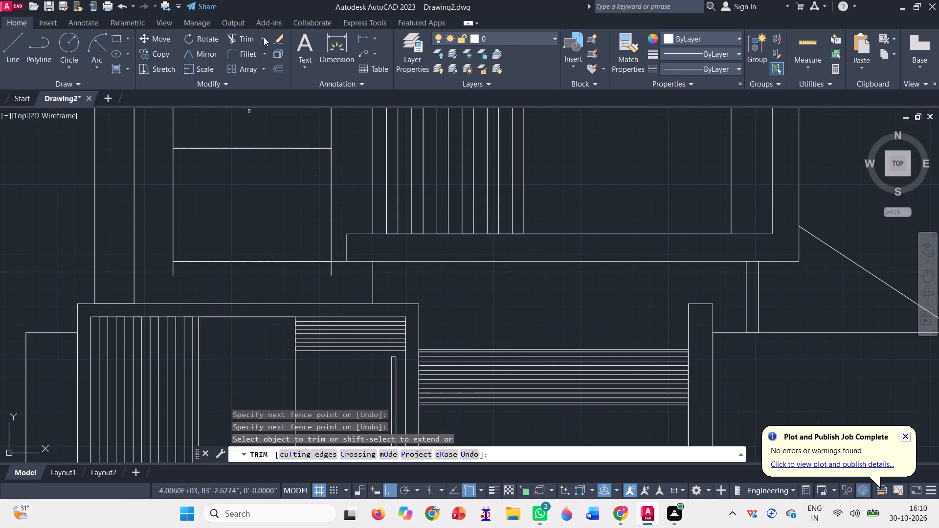
# Extend both vertical sides of the tall window down to the top edge of the lower block.
pyautogui.click(266, 37)
pyautogui.click(258, 85)
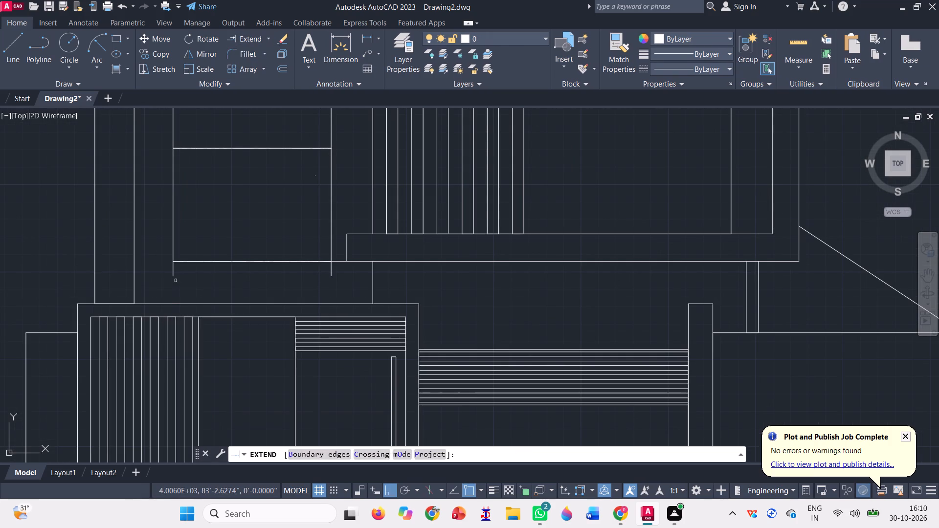
pyautogui.click(172, 279)
pyautogui.click(176, 266)
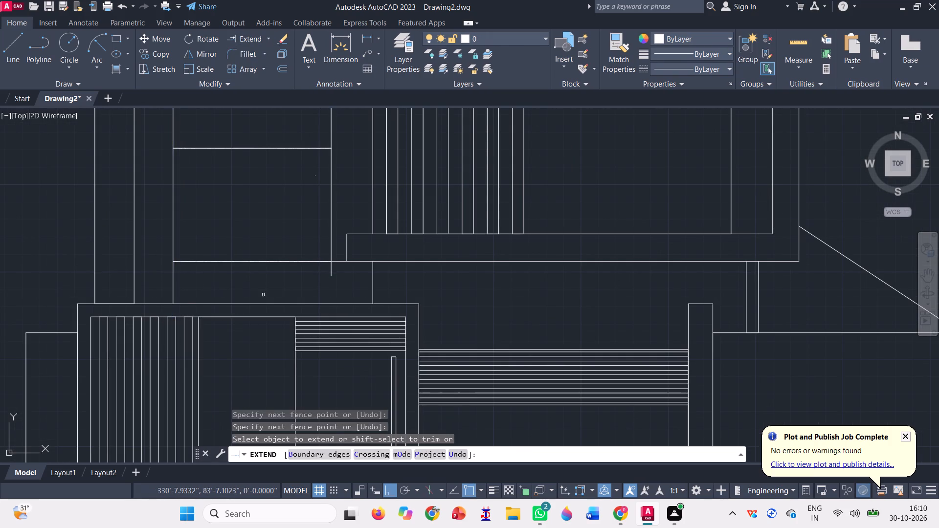
pyautogui.click(330, 276)
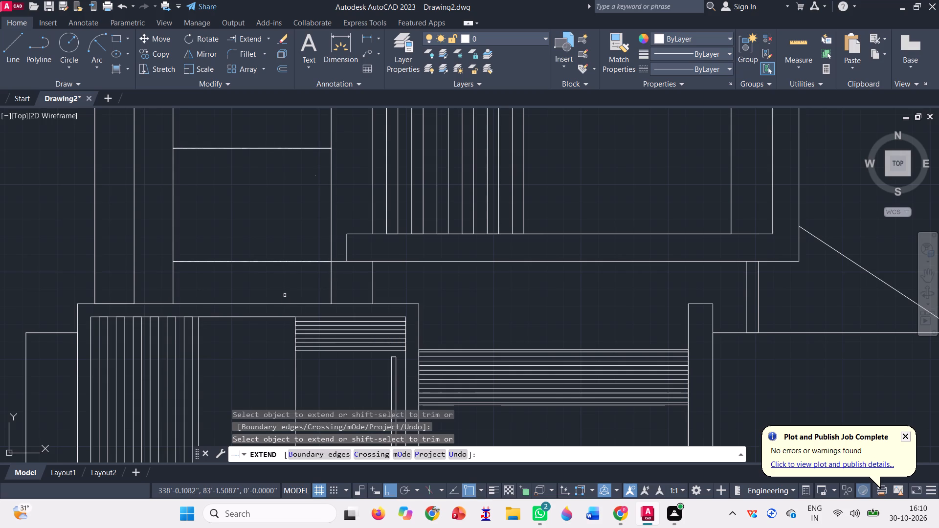
pyautogui.press('Escape')
# Trim the short horizontal line between the tall window and the end of the projecting upper-level slab.
pyautogui.scroll(-2, 285, 294)
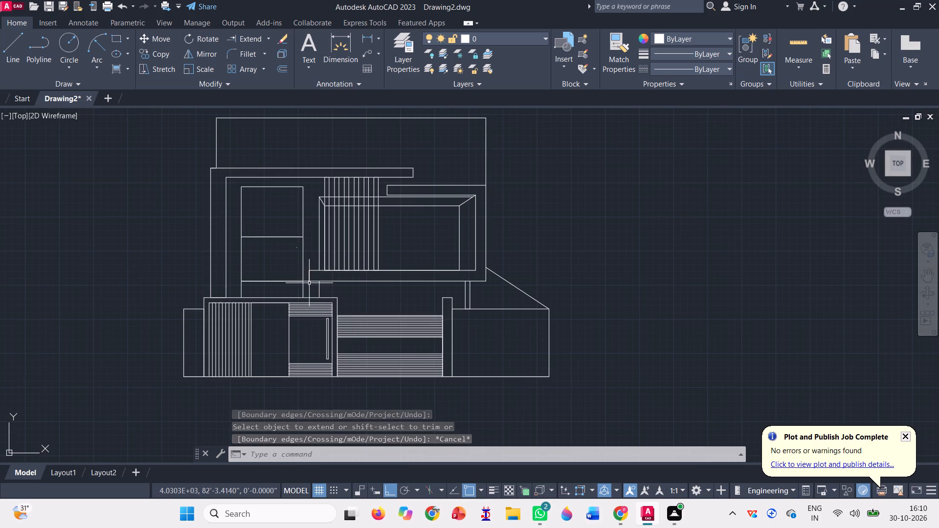
pyautogui.scroll(3, 309, 283)
pyautogui.click(267, 36)
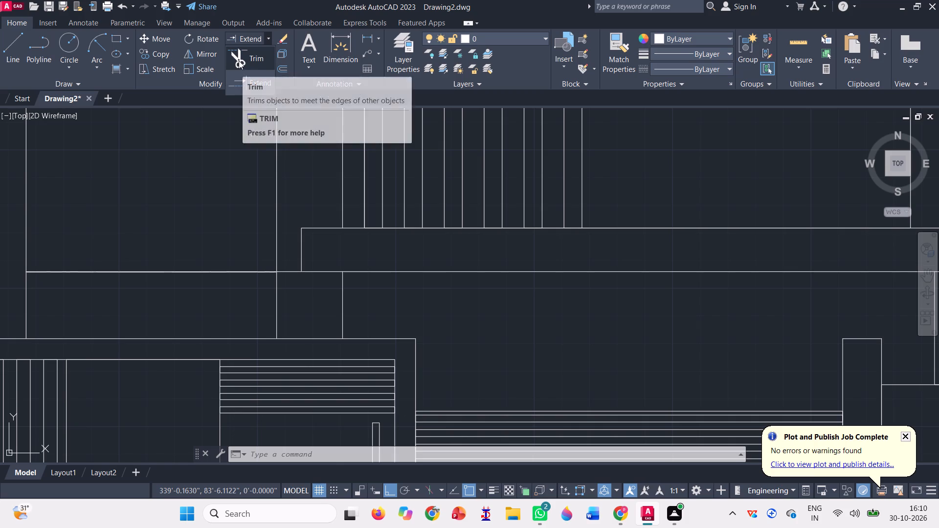
pyautogui.click(239, 59)
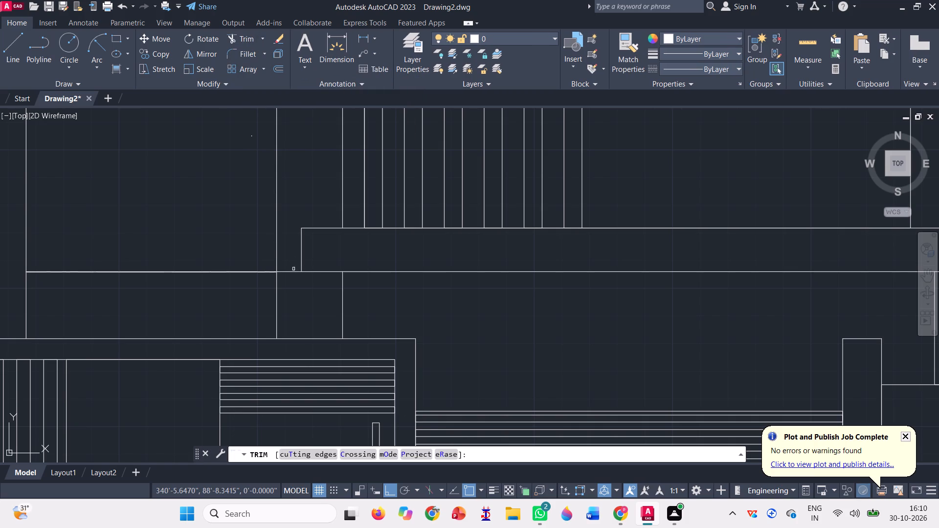
pyautogui.click(291, 272)
pyautogui.scroll(-3, 287, 286)
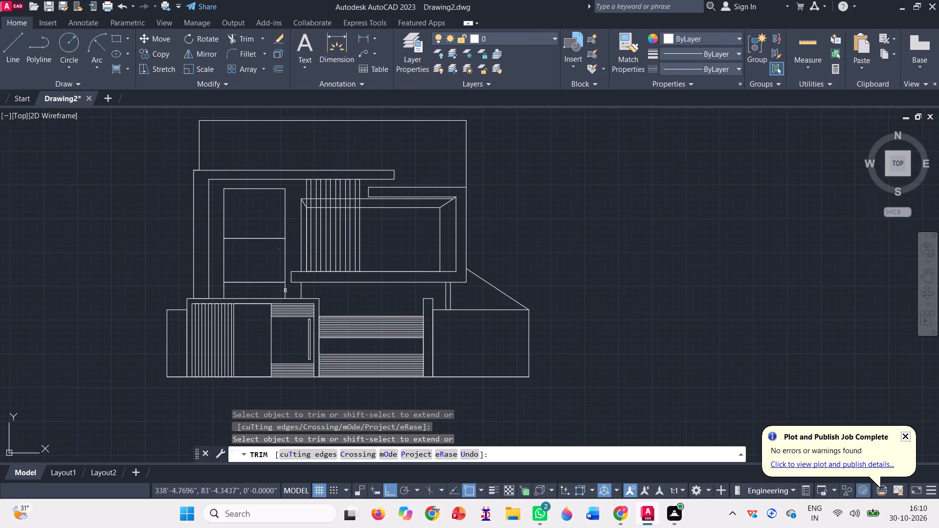
pyautogui.press('Escape')
# Copy the whole elevation twice in a horizontal row to the right of the original, using its lower-left corner as base point.
pyautogui.scroll(-1, 166, 360)
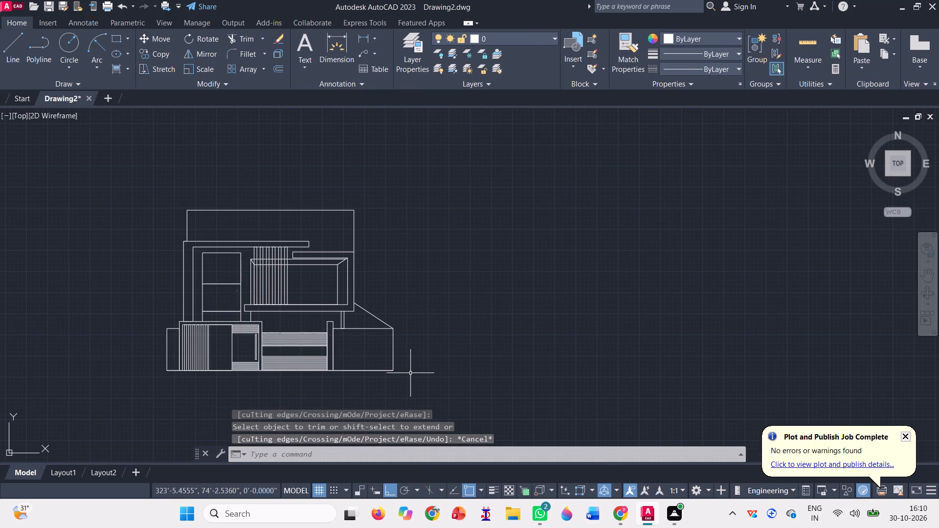
pyautogui.click(406, 387)
pyautogui.click(119, 166)
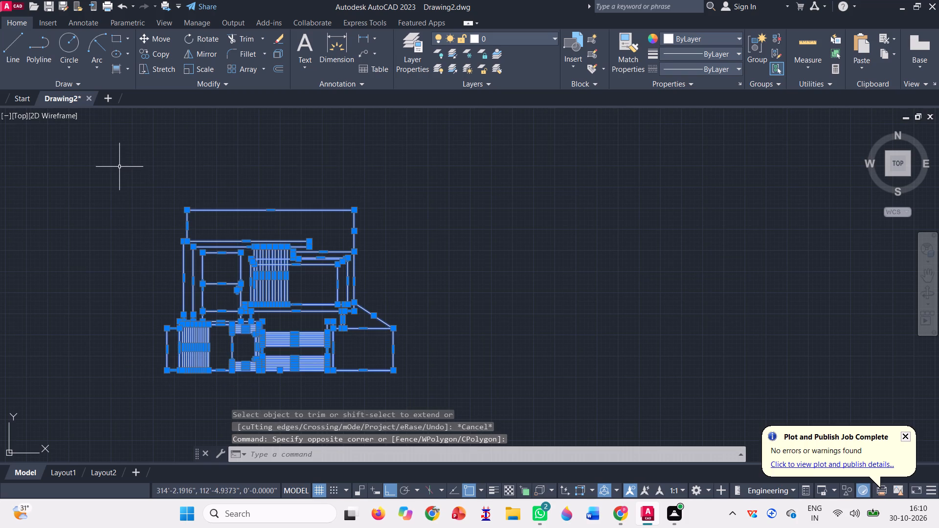
pyautogui.write('co')
pyautogui.press('space')
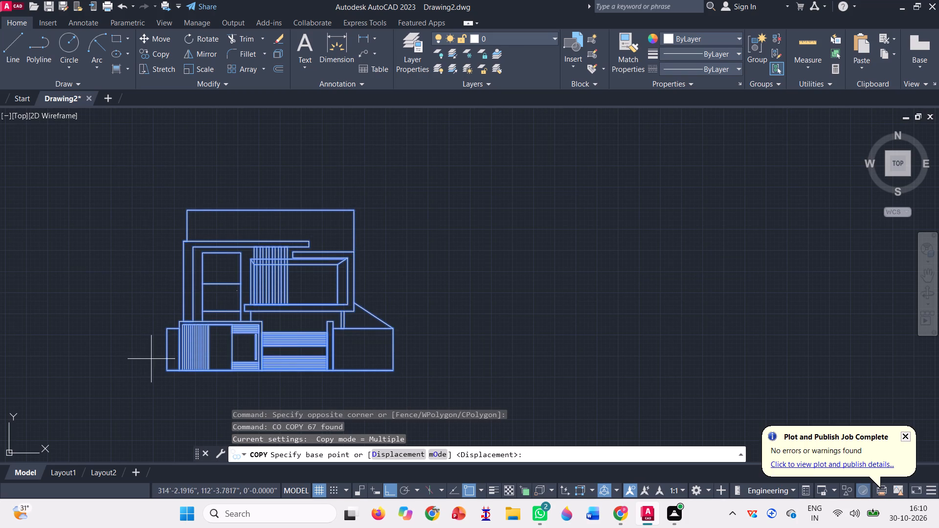
pyautogui.click(165, 369)
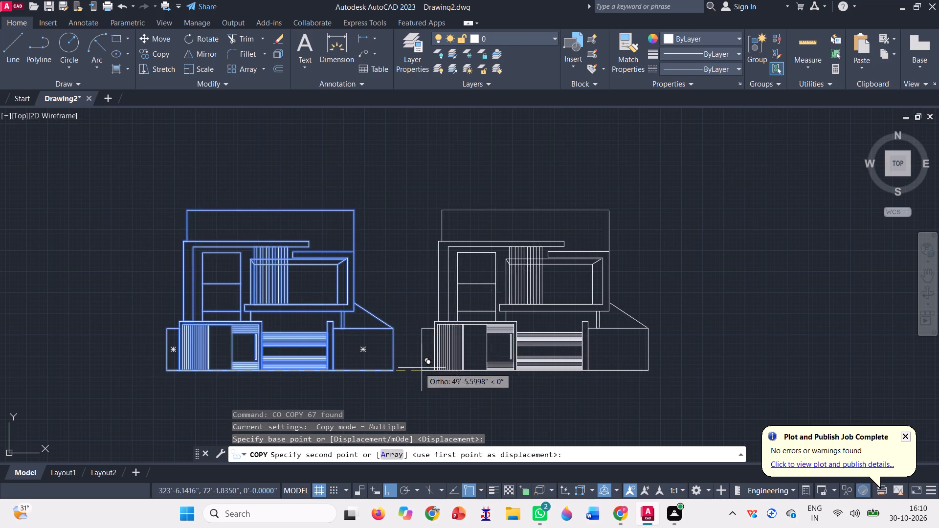
pyautogui.click(429, 369)
pyautogui.scroll(-1, 44, 279)
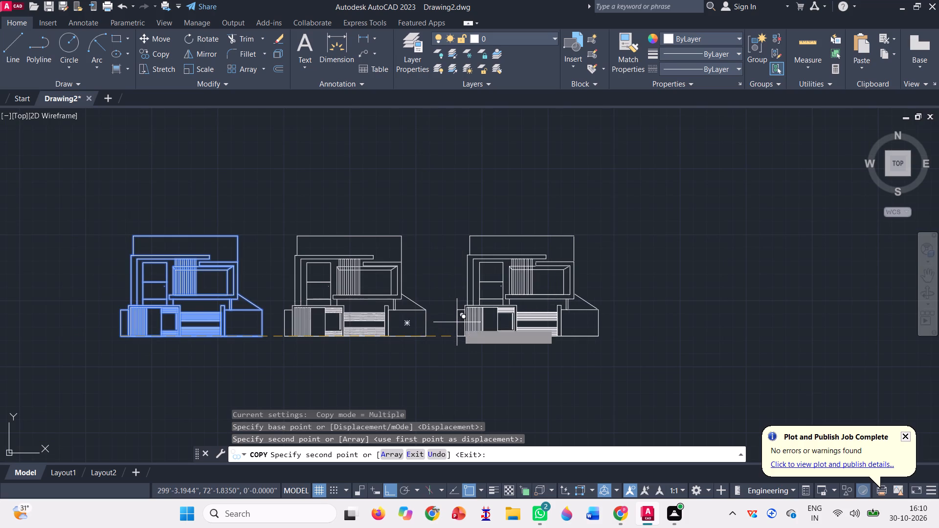
pyautogui.click(466, 325)
pyautogui.press('Escape')
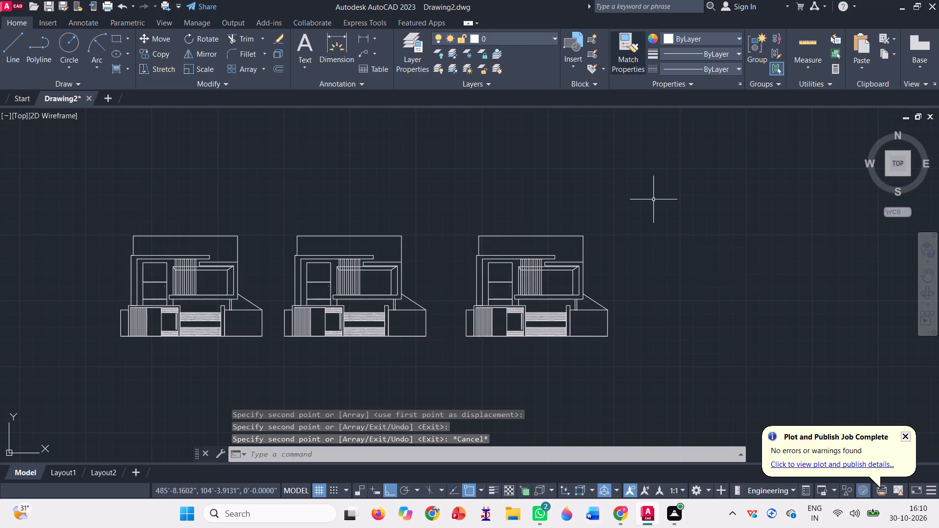
# Change the colour of the rightmost elevation copy to black (0,0,0).
pyautogui.click(650, 376)
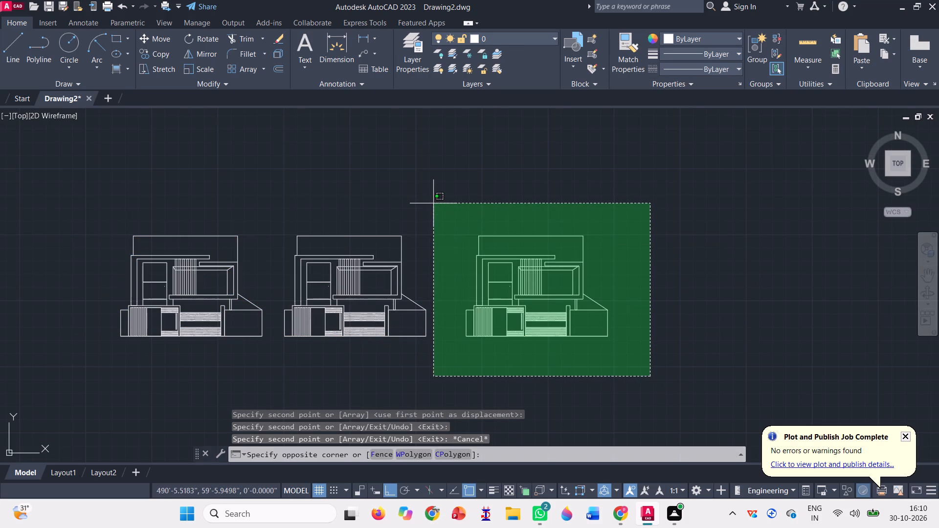
pyautogui.click(433, 203)
pyautogui.click(693, 37)
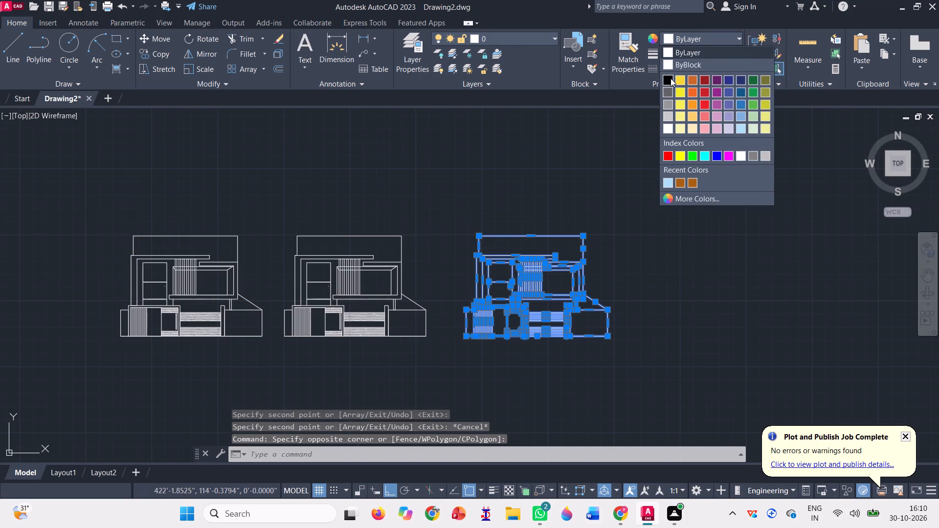
pyautogui.click(672, 76)
pyautogui.click(709, 276)
pyautogui.press('Return')
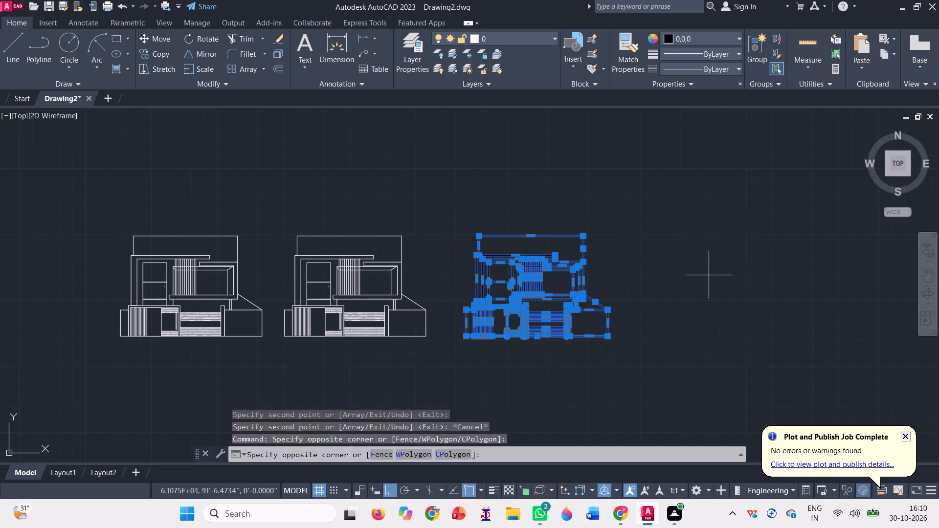
pyautogui.press('Return')
pyautogui.press('space')
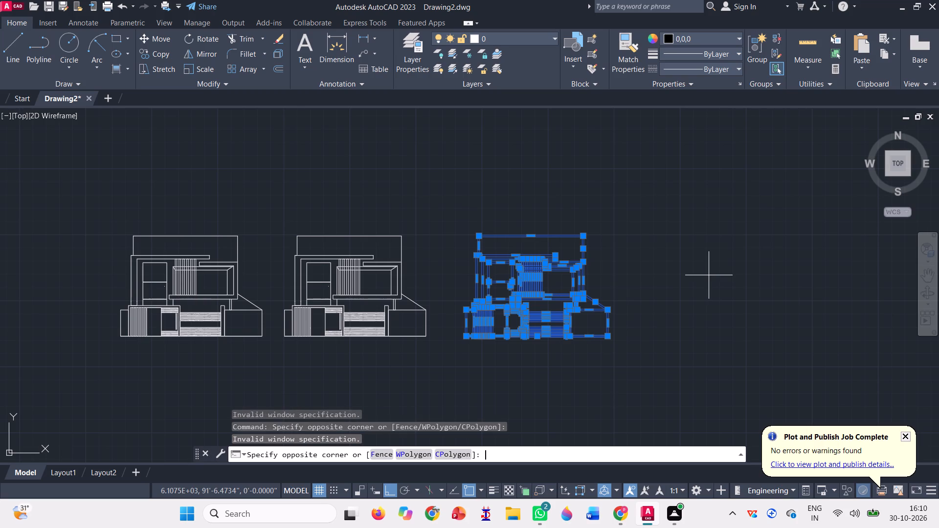
pyautogui.press('space')
pyautogui.press('Escape')
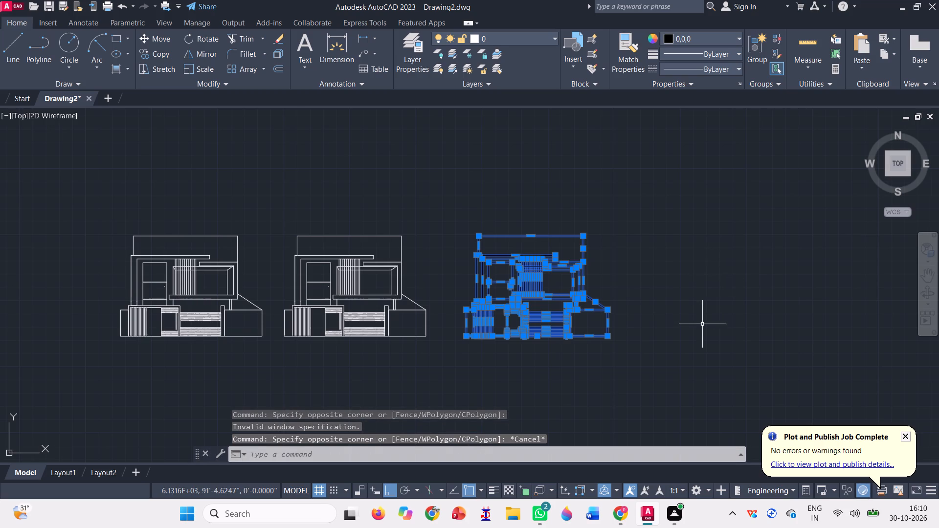
pyautogui.press('Escape')
# Apply a solid hatch to the upper-level C-shaped frame and the ground-floor entrance frame of the leftmost elevation.
pyautogui.scroll(-1, 667, 235)
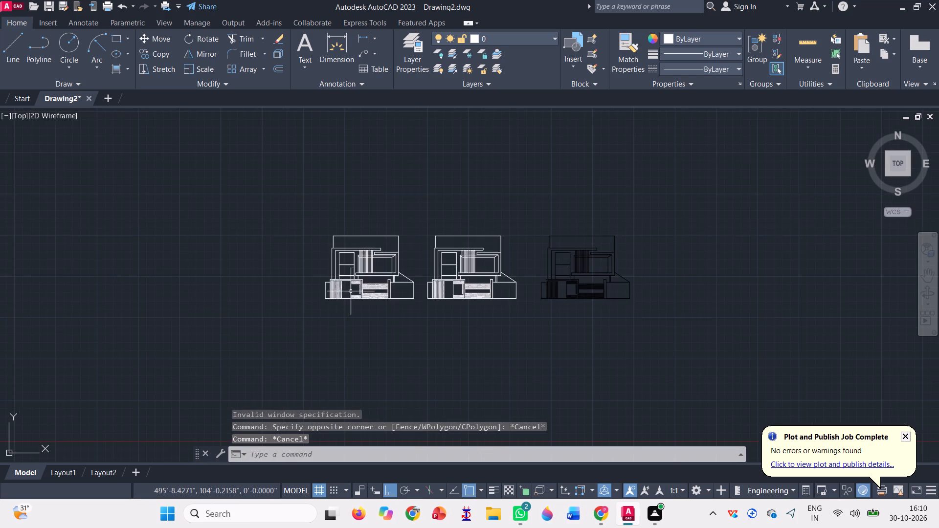
pyautogui.scroll(1, 344, 293)
pyautogui.scroll(1, 463, 202)
pyautogui.scroll(1, 313, 324)
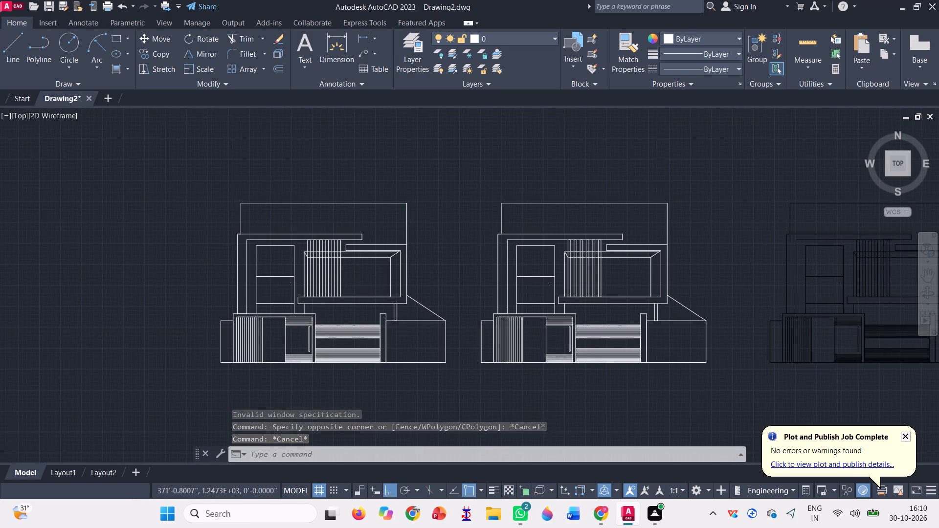
pyautogui.click(120, 67)
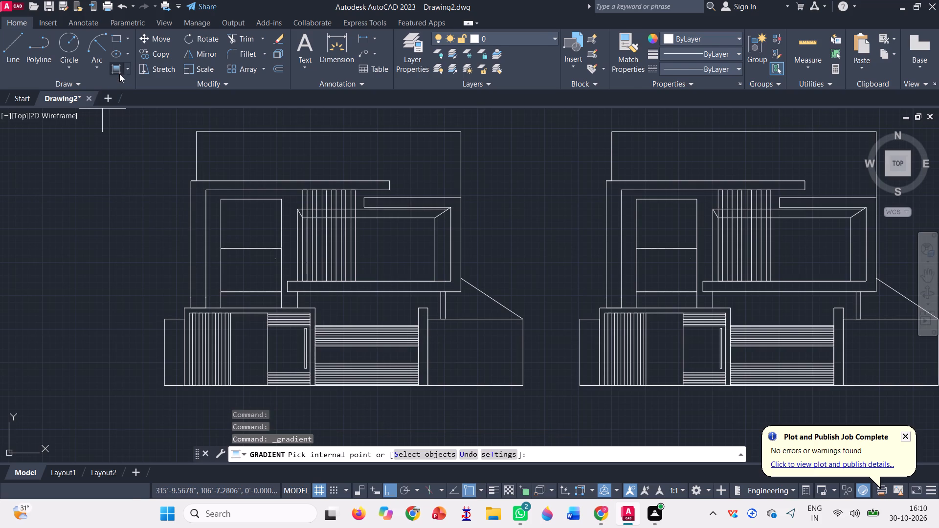
pyautogui.scroll(11, 140, 55)
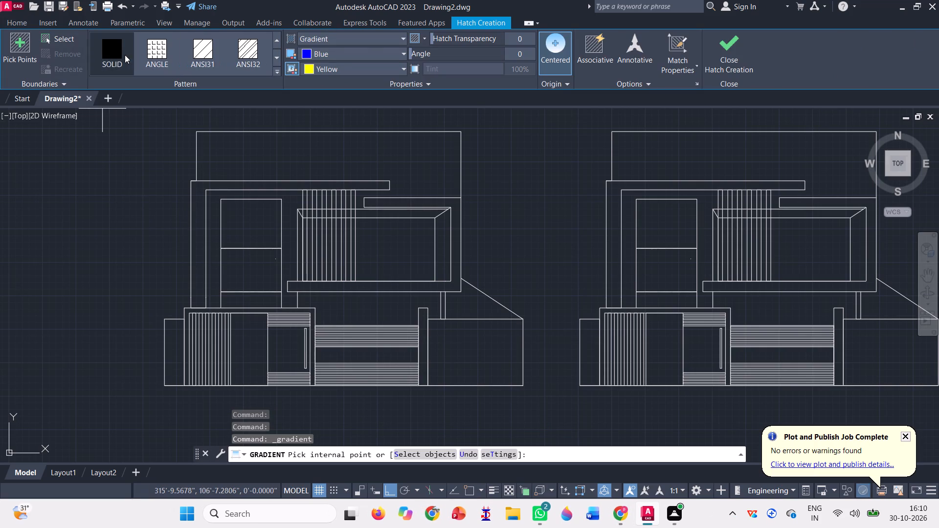
pyautogui.click(118, 55)
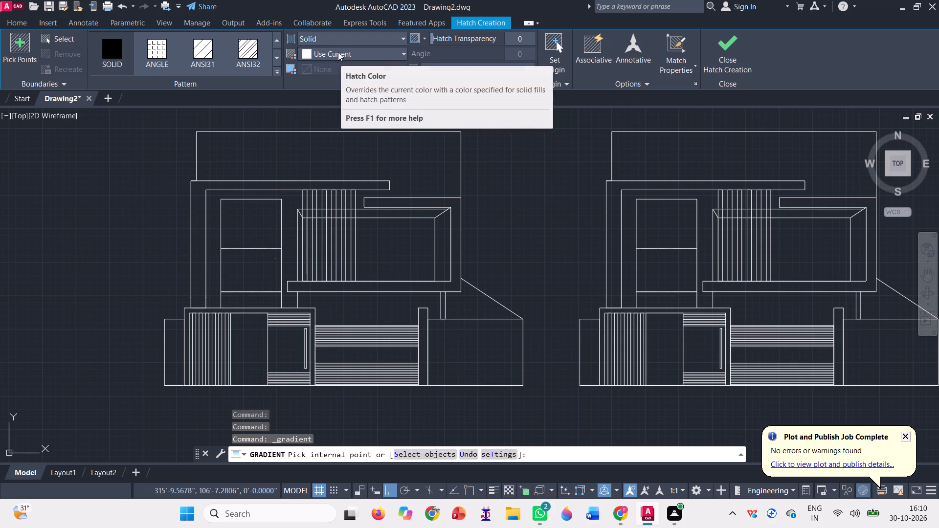
pyautogui.scroll(2, 471, 238)
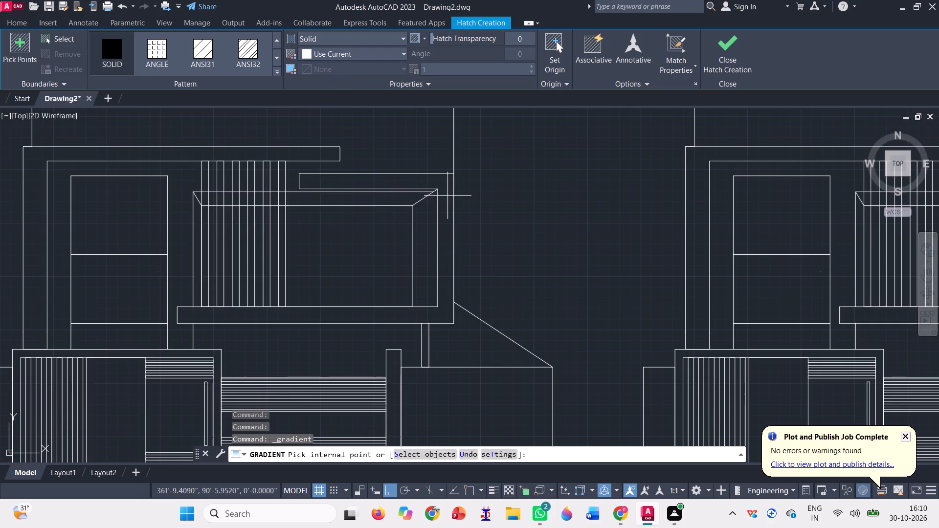
pyautogui.click(447, 195)
pyautogui.scroll(-1, 445, 251)
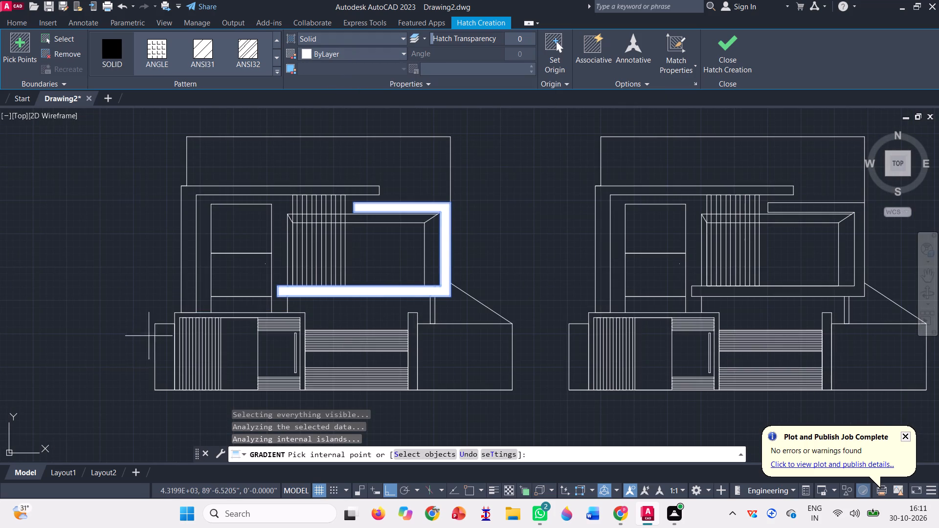
pyautogui.scroll(2, 180, 319)
pyautogui.click(171, 310)
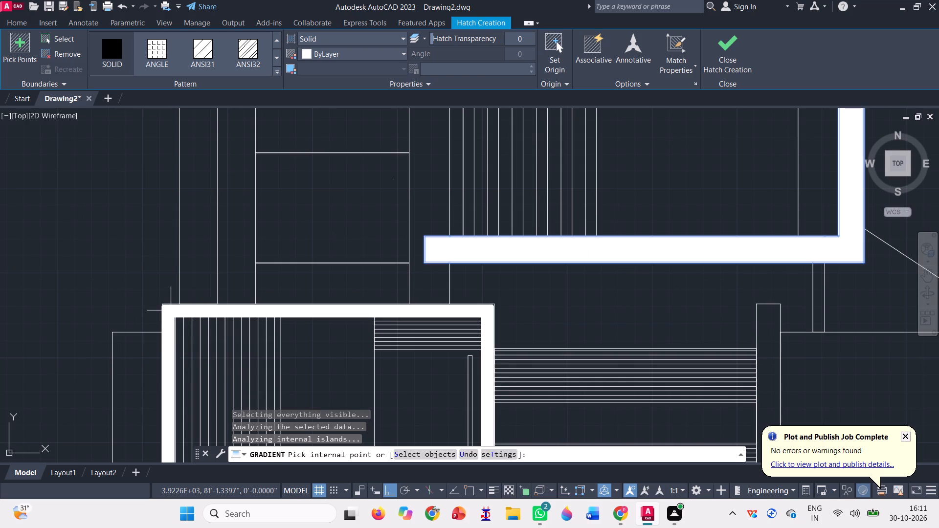
# Fill the ground-floor door panel around its handle and the four alternate slats above it with the solid hatch.
pyautogui.scroll(-1, 174, 289)
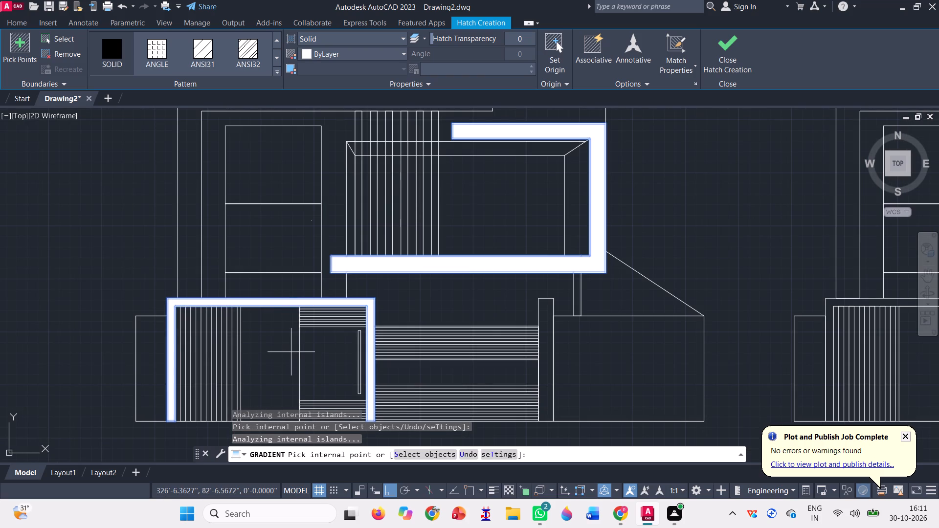
pyautogui.click(323, 348)
pyautogui.scroll(3, 332, 309)
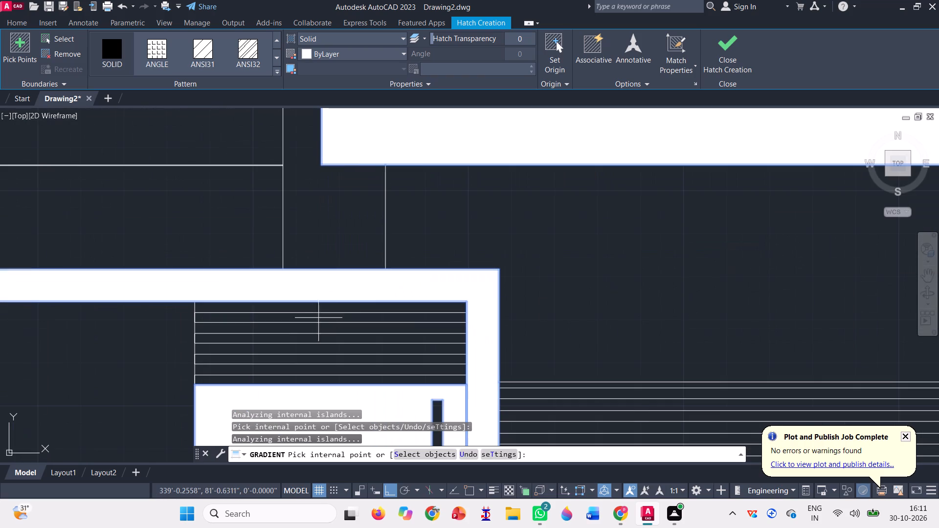
pyautogui.click(310, 320)
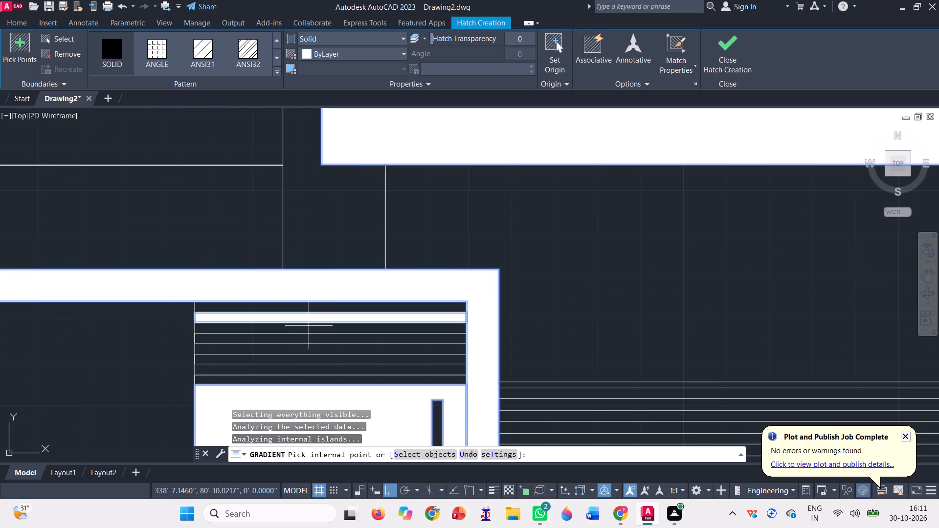
pyautogui.scroll(2, 313, 347)
pyautogui.click(308, 329)
pyautogui.scroll(-3, 313, 278)
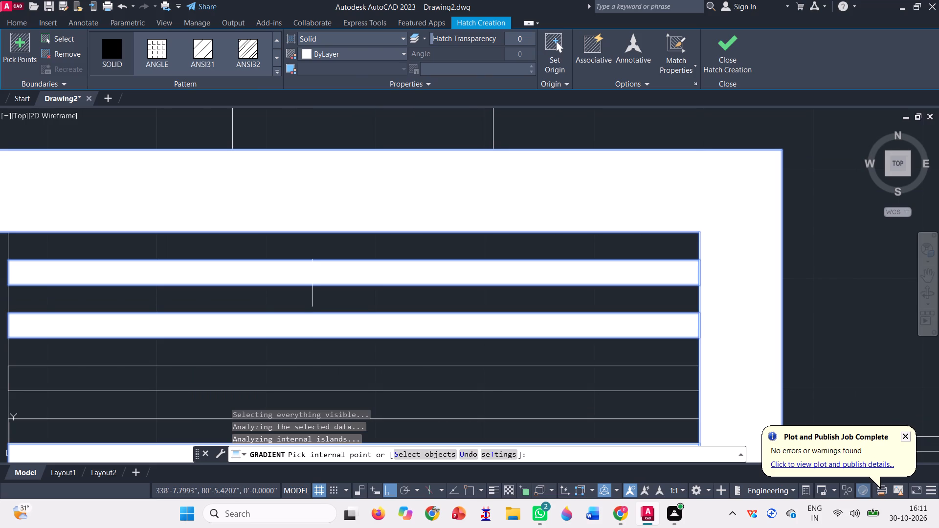
pyautogui.click(327, 338)
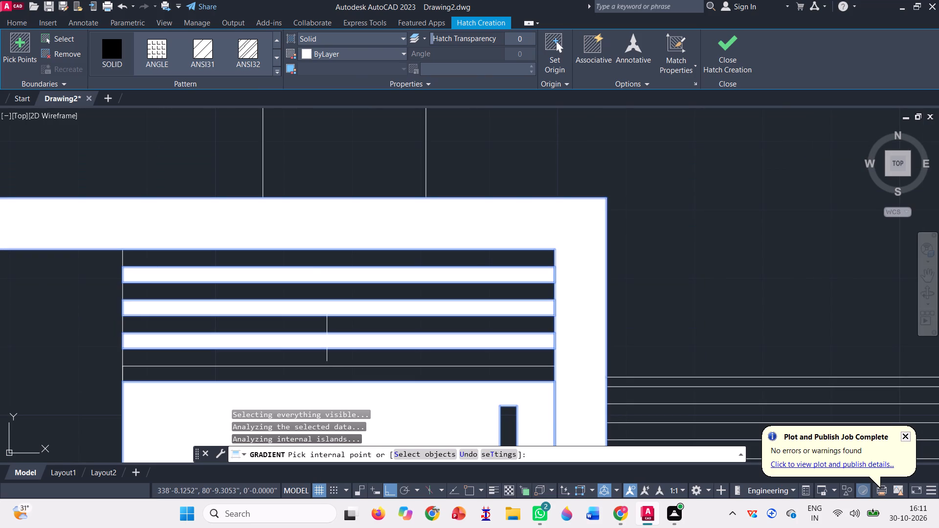
pyautogui.scroll(-2, 280, 283)
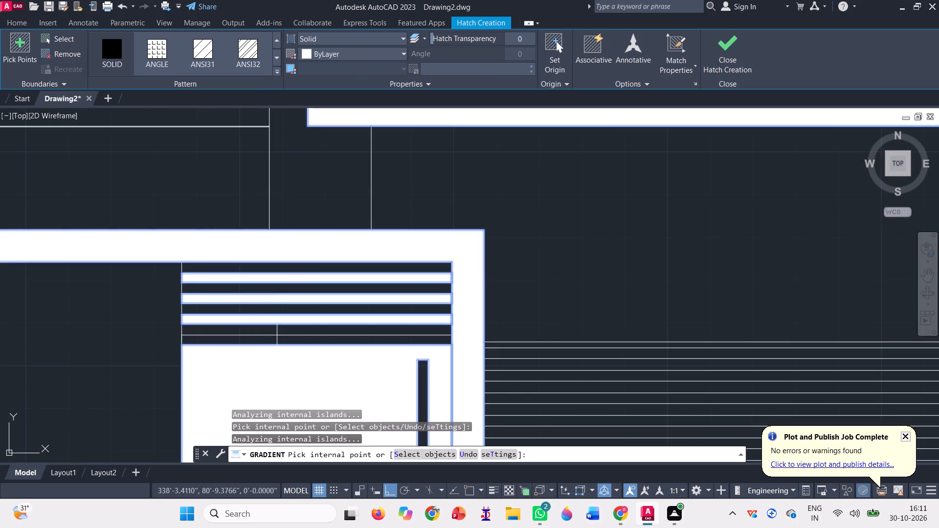
pyautogui.click(263, 338)
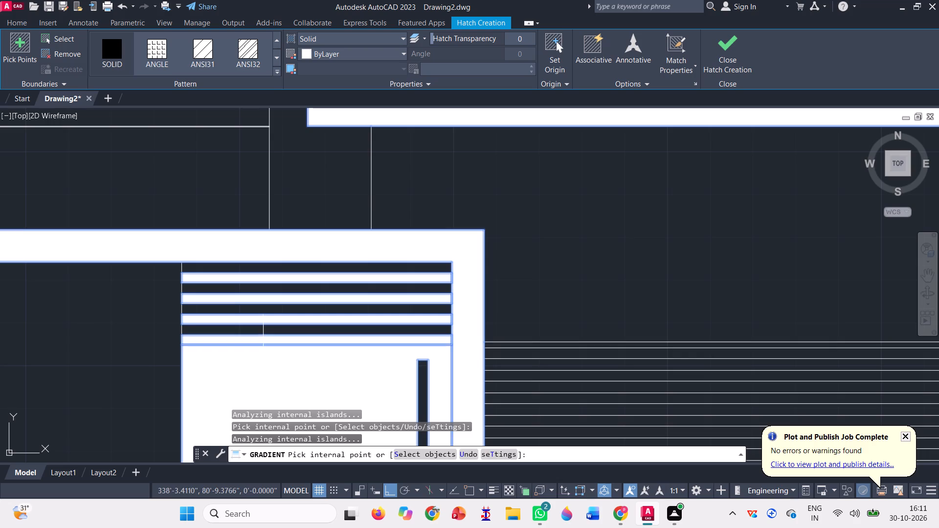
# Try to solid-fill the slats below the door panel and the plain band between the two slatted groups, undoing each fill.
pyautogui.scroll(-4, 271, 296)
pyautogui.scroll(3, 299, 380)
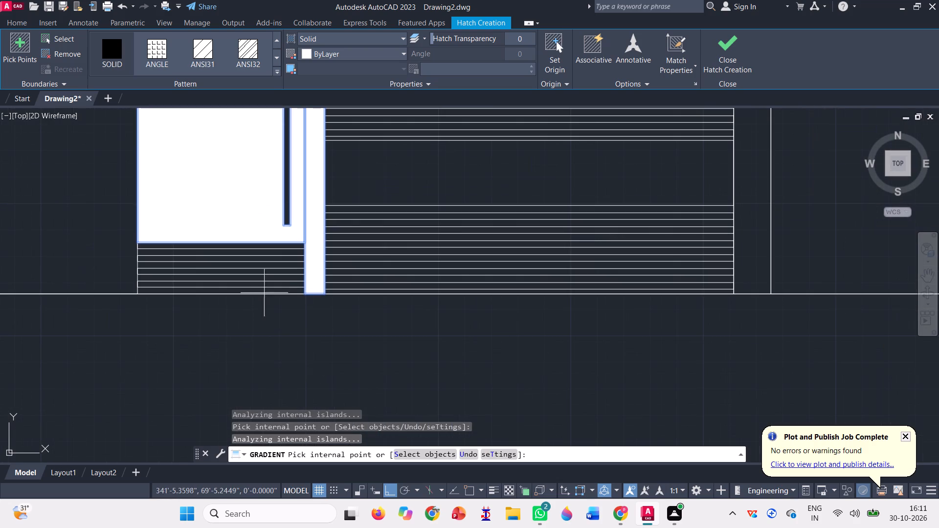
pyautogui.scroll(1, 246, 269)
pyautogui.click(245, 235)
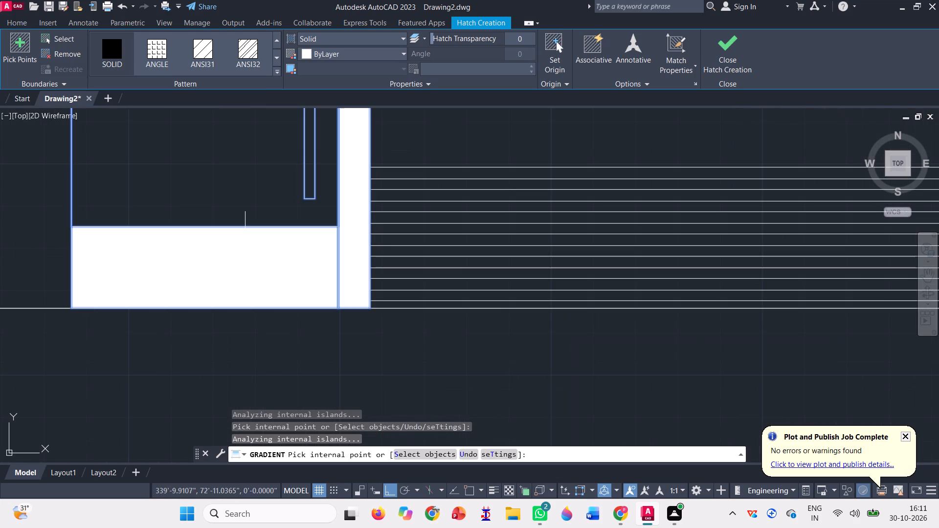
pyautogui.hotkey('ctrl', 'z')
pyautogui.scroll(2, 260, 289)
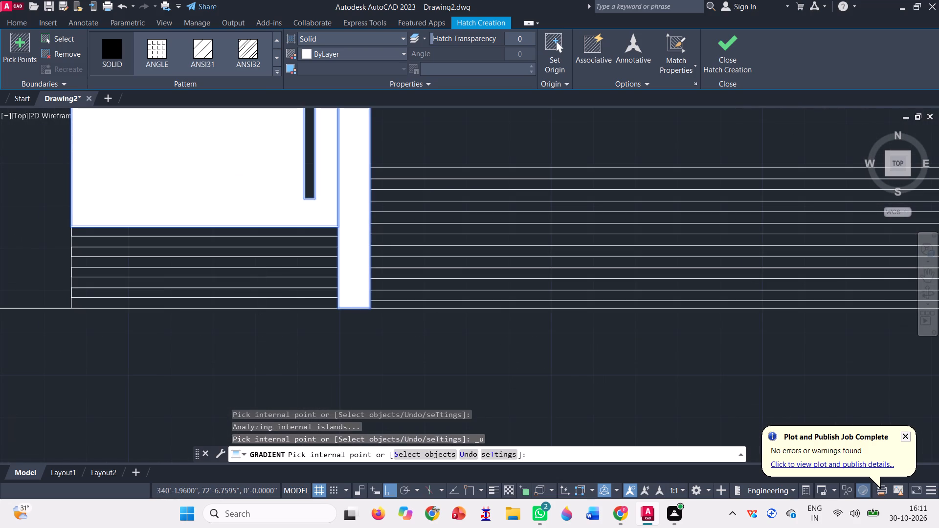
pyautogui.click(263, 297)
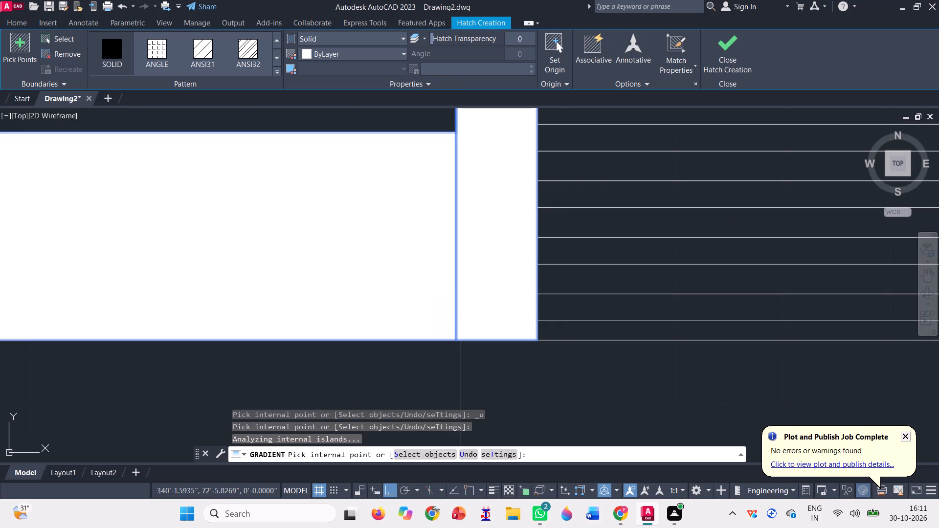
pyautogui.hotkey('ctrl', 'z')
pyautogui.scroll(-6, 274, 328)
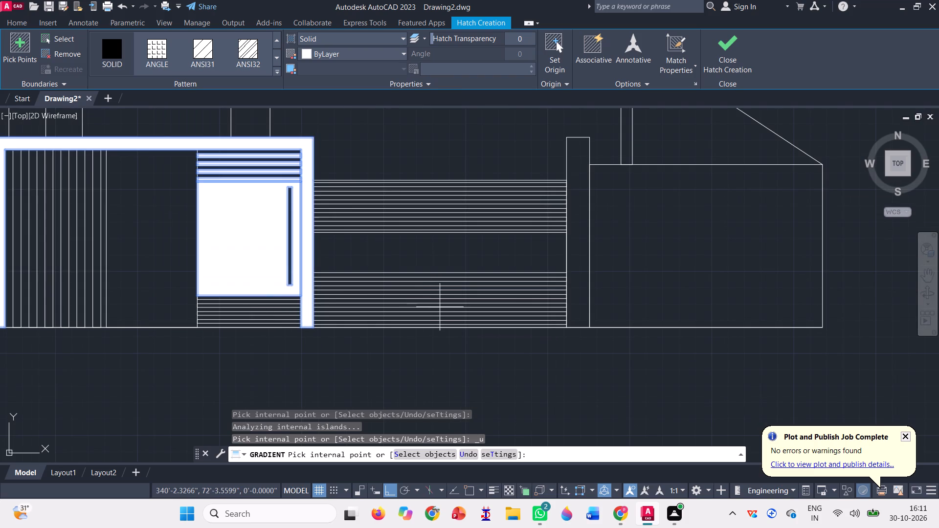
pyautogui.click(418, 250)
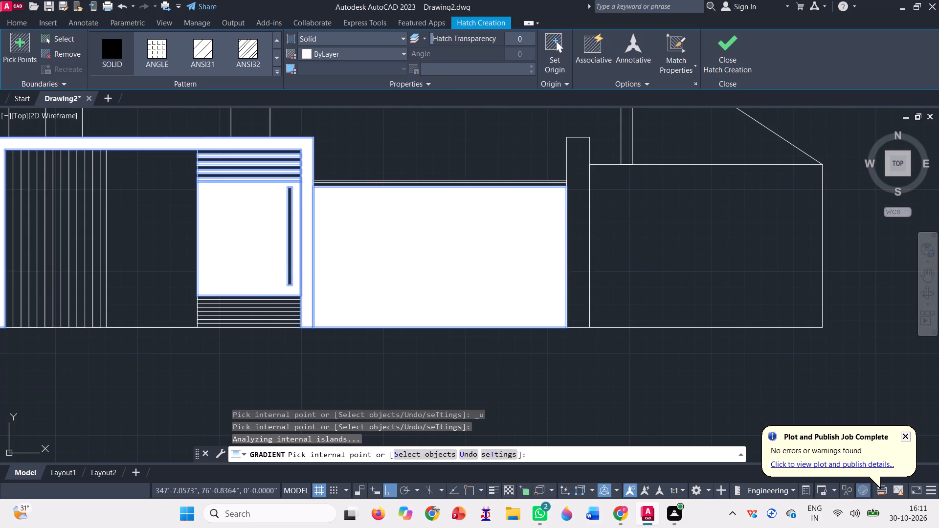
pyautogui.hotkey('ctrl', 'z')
# Fill the narrow pillar beside the slatted gate with the solid hatch and finish the hatch.
pyautogui.scroll(-2, 283, 306)
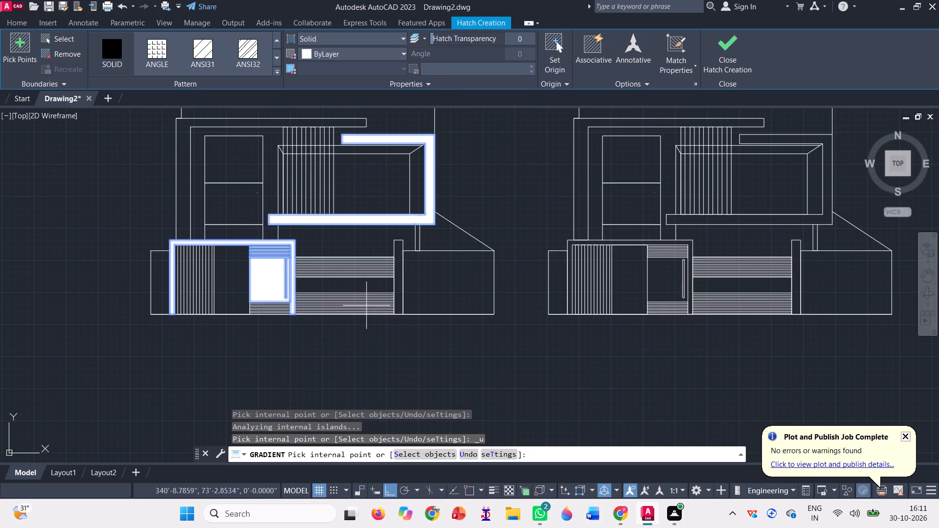
pyautogui.click(401, 273)
pyautogui.click(736, 55)
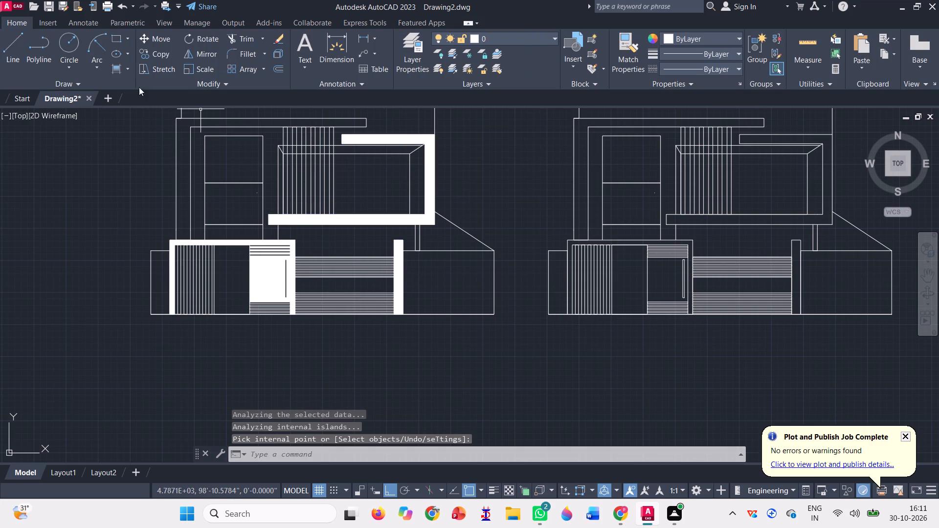
# Apply a new solid hatch to the four alternate slats below the door panel of the leftmost elevation.
pyautogui.click(117, 67)
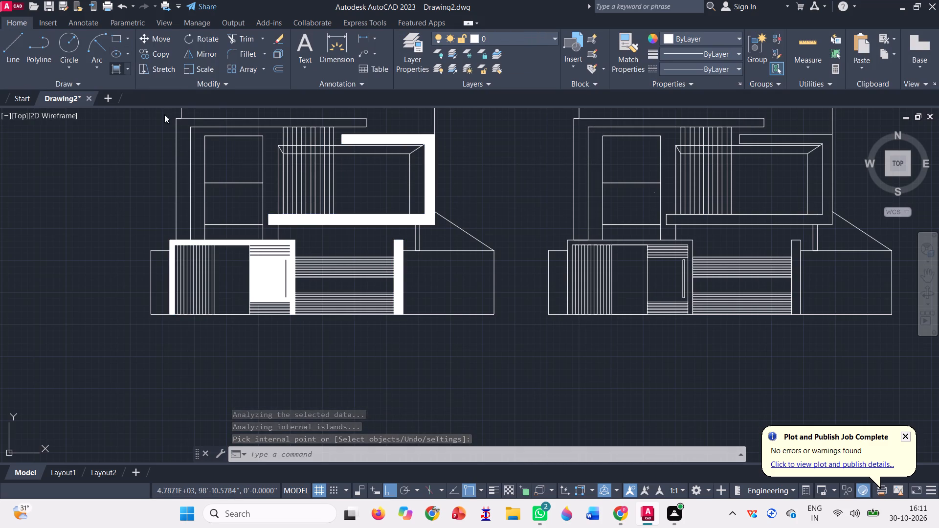
pyautogui.scroll(4, 248, 46)
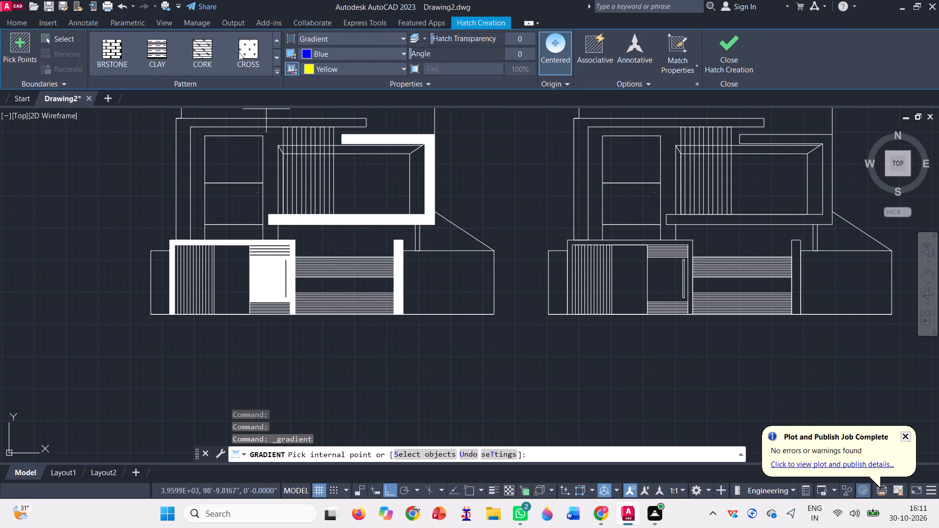
pyautogui.scroll(11, 239, 52)
pyautogui.click(118, 53)
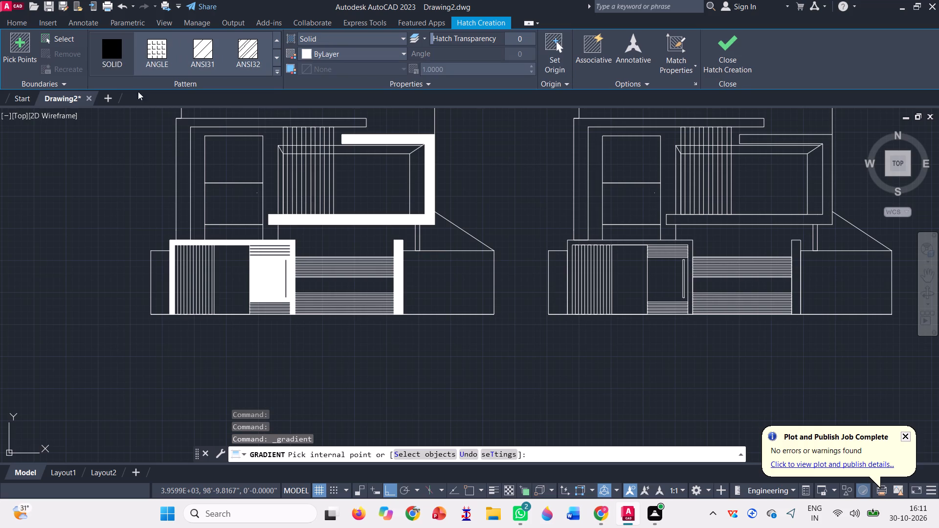
pyautogui.scroll(6, 251, 320)
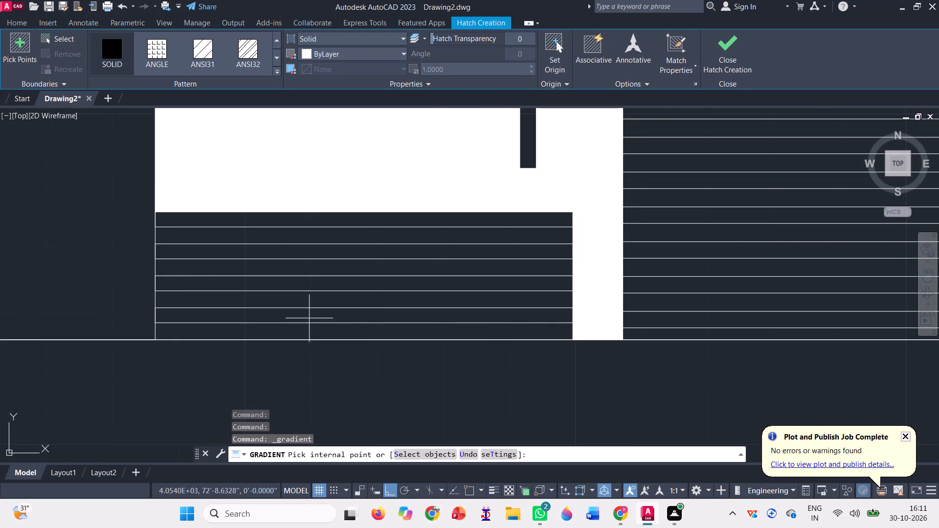
pyautogui.click(307, 312)
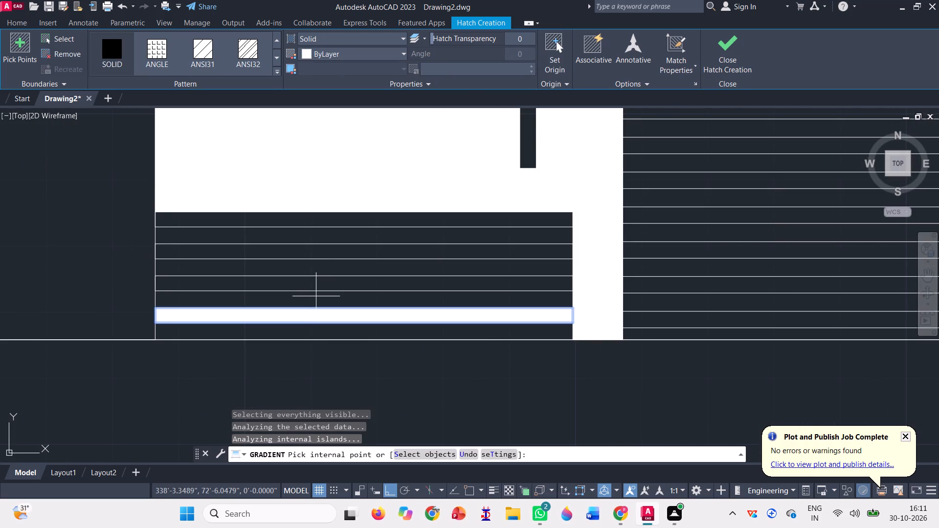
pyautogui.click(309, 279)
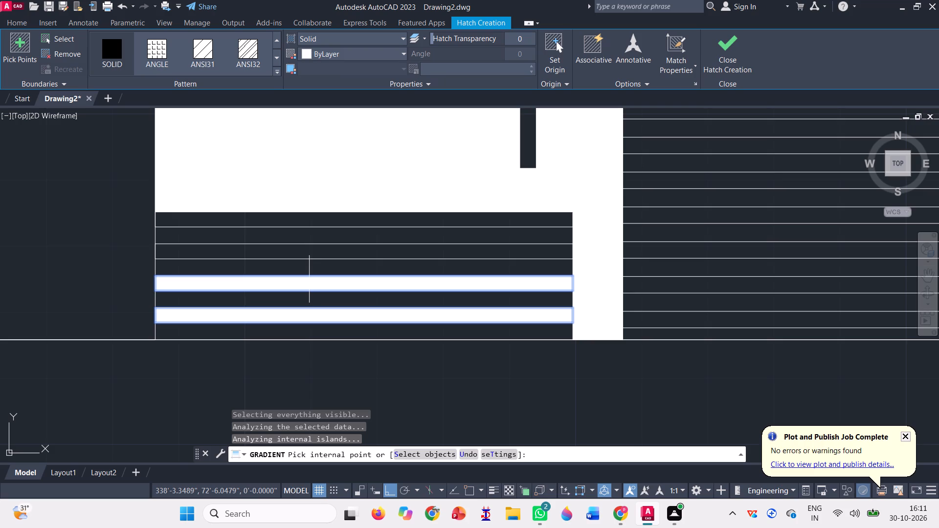
pyautogui.click(304, 252)
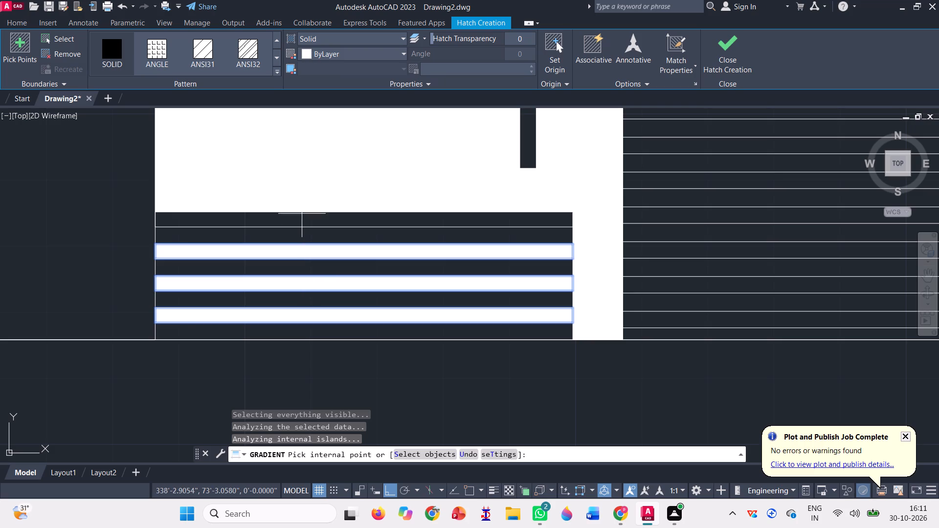
pyautogui.click(303, 218)
# Fill the plain band between the gate's two slatted groups with the solid hatch in the leftmost elevation.
pyautogui.scroll(-4, 207, 284)
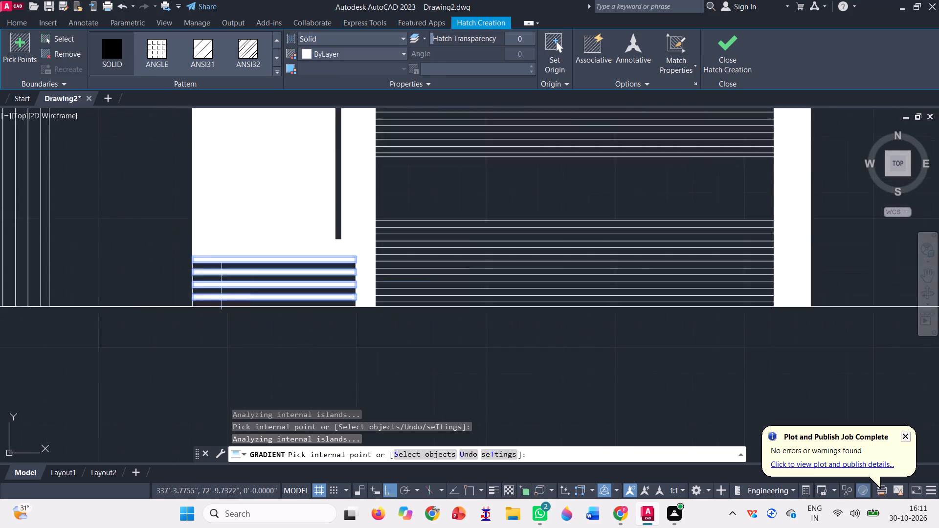
pyautogui.scroll(-1, 222, 286)
pyautogui.scroll(2, 548, 283)
pyautogui.click(414, 132)
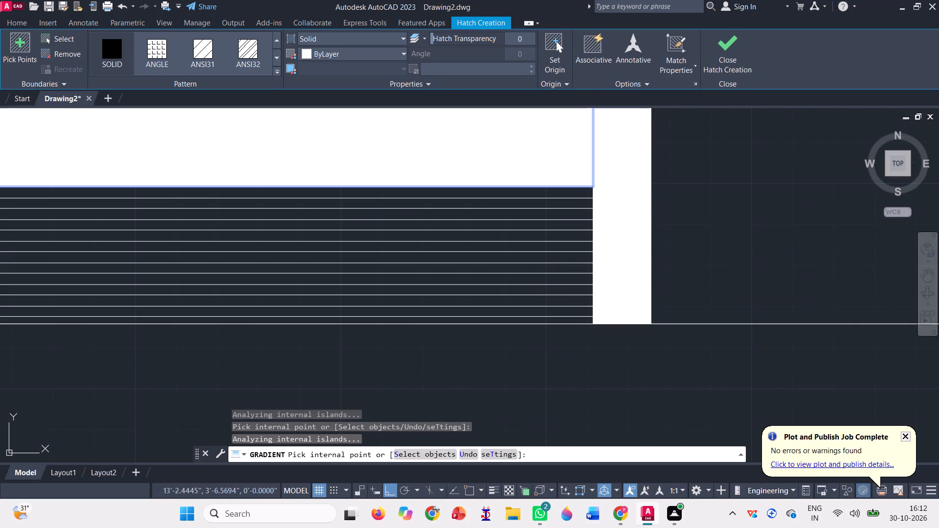
# Fill the six alternate gate slats below the plain band with the solid hatch.
pyautogui.scroll(1, 438, 220)
pyautogui.scroll(-6, 466, 263)
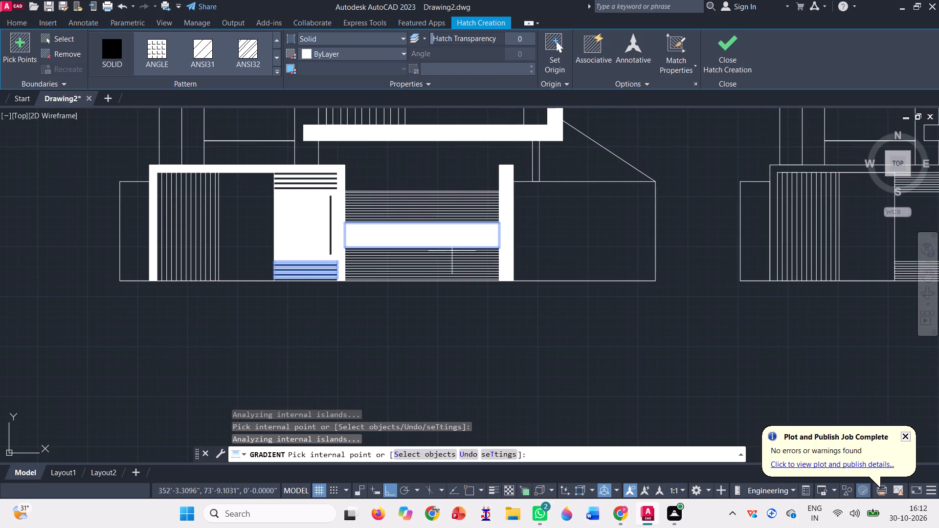
pyautogui.scroll(6, 452, 250)
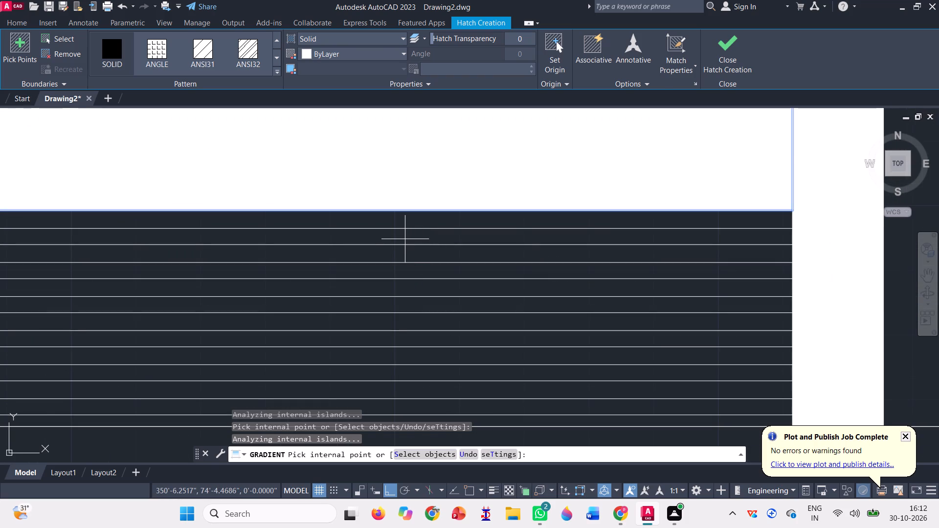
pyautogui.click(404, 237)
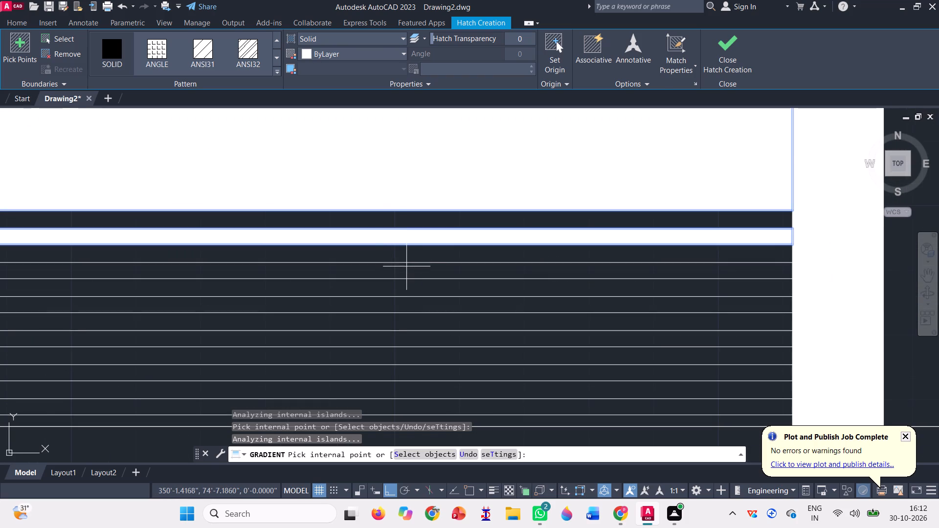
pyautogui.click(406, 266)
pyautogui.scroll(-2, 344, 209)
pyautogui.scroll(2, 352, 277)
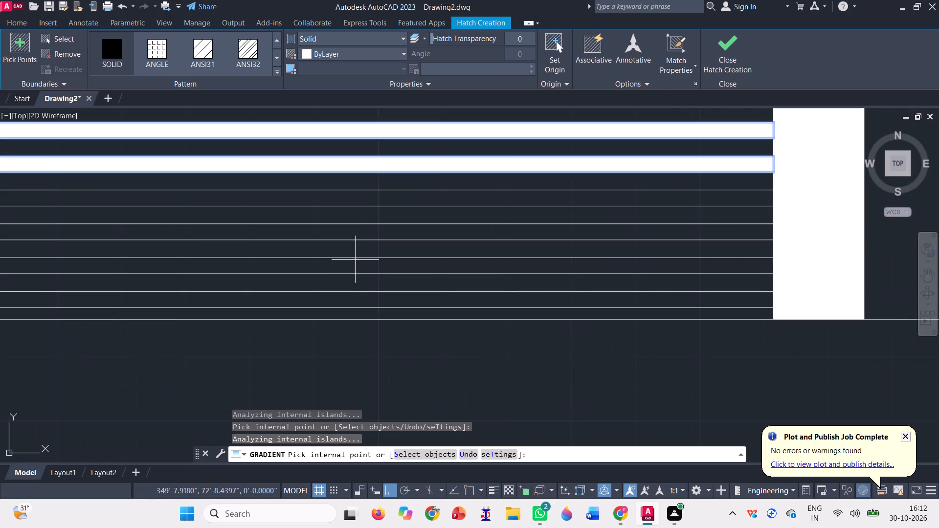
pyautogui.click(346, 195)
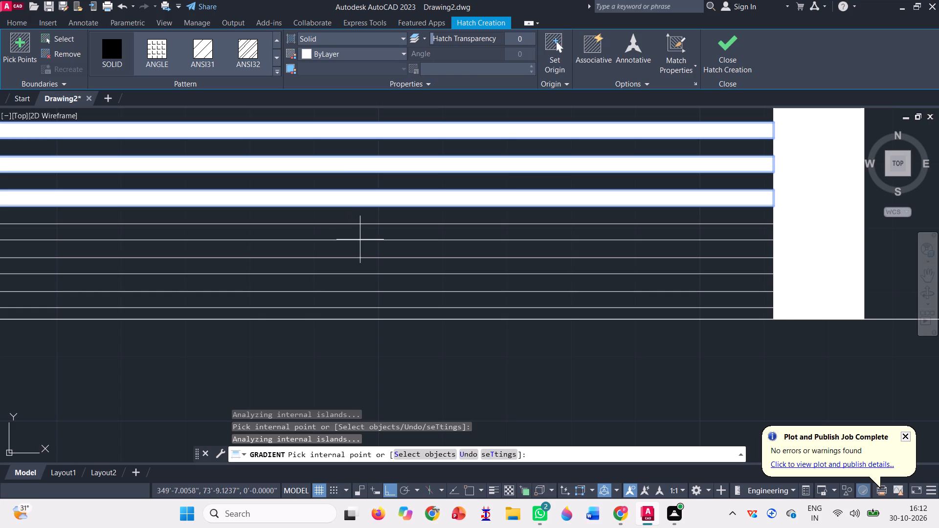
pyautogui.click(354, 233)
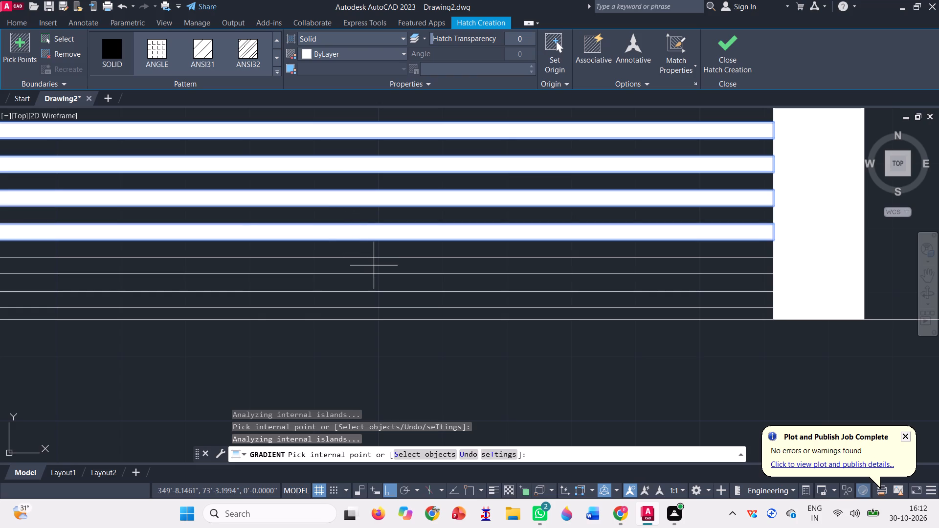
pyautogui.click(374, 262)
pyautogui.click(386, 296)
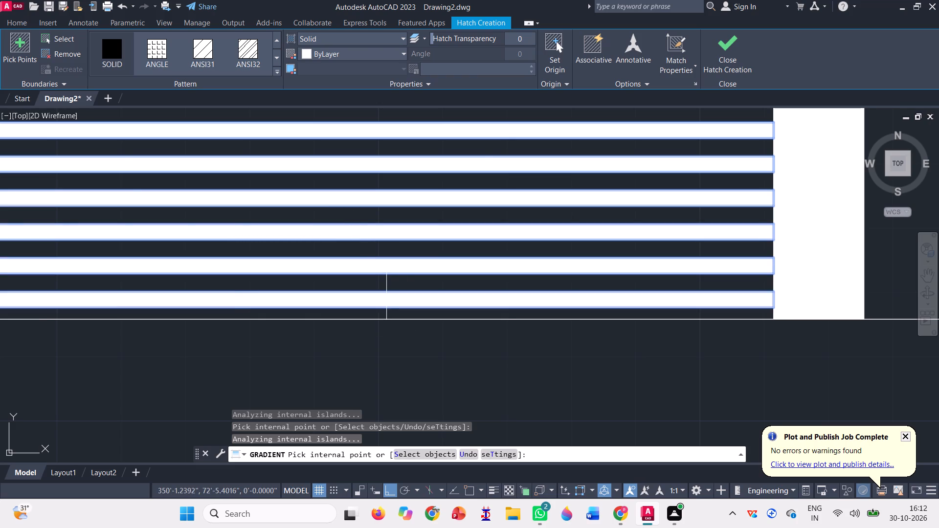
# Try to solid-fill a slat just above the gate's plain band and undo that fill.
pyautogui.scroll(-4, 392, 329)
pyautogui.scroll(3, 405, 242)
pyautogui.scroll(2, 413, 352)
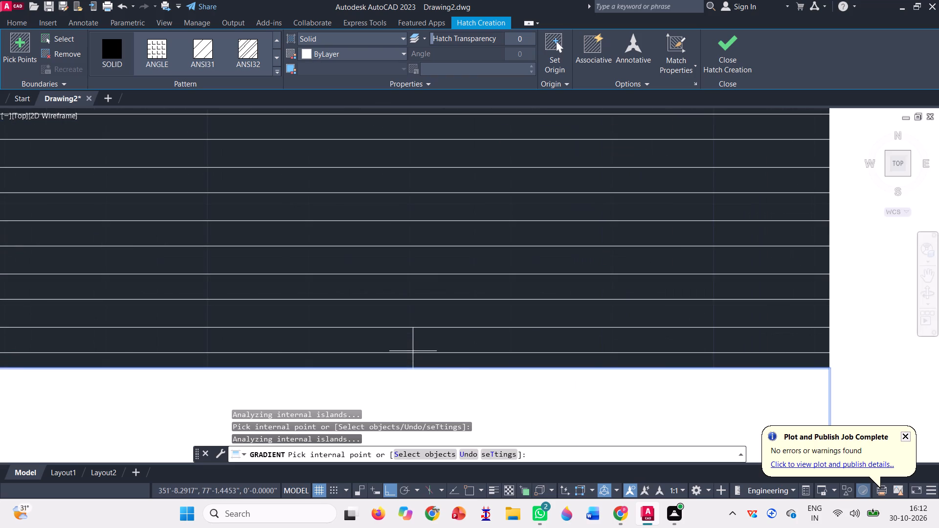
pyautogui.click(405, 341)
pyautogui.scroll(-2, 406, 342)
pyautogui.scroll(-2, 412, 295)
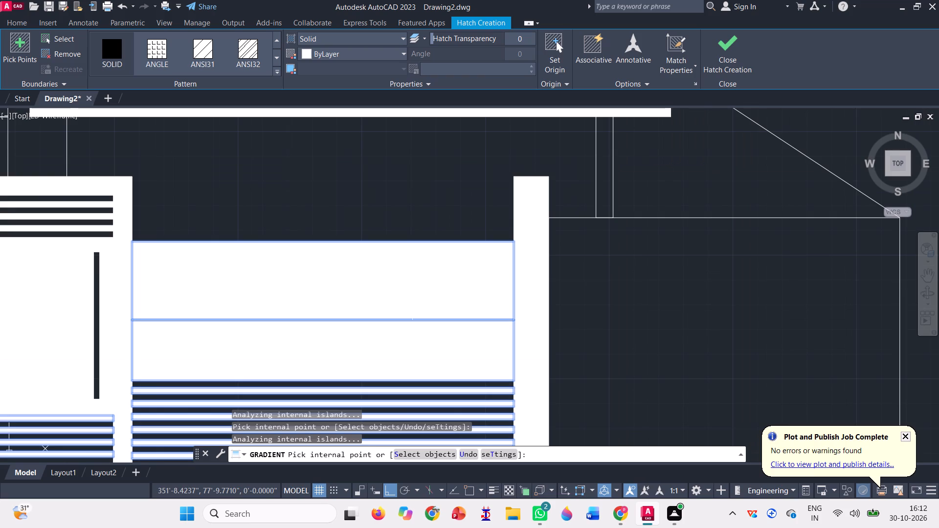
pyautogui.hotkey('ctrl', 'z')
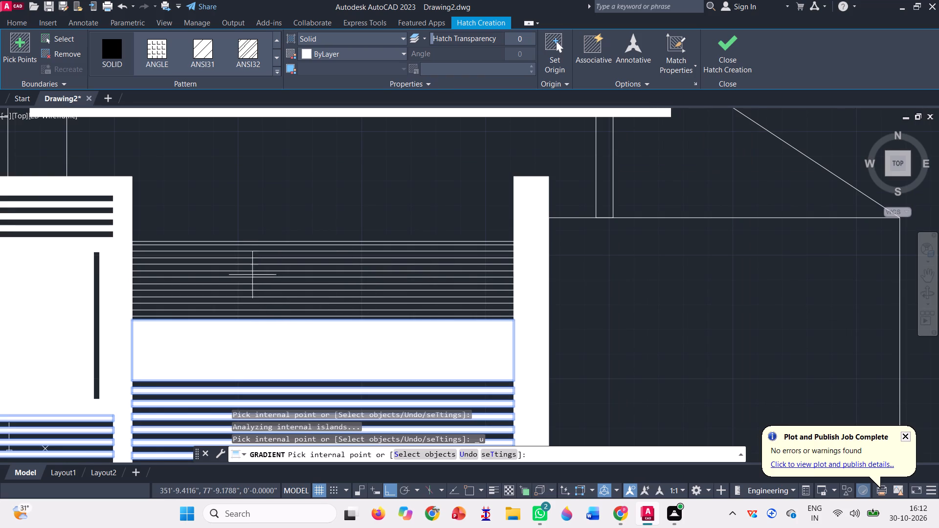
# Fill the six alternate gate slats above the plain band with the solid hatch and finish the hatch.
pyautogui.scroll(3, 248, 315)
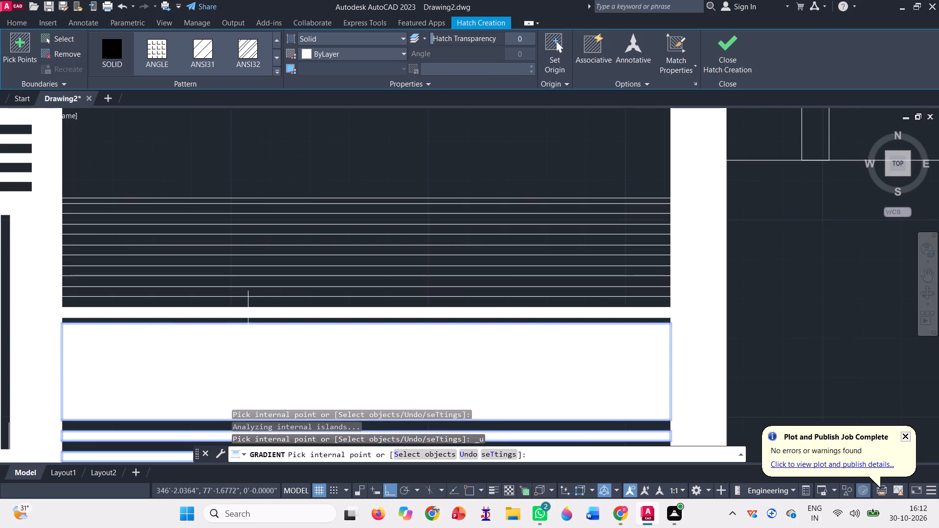
pyautogui.scroll(2, 248, 314)
pyautogui.click(250, 317)
pyautogui.scroll(-3, 328, 296)
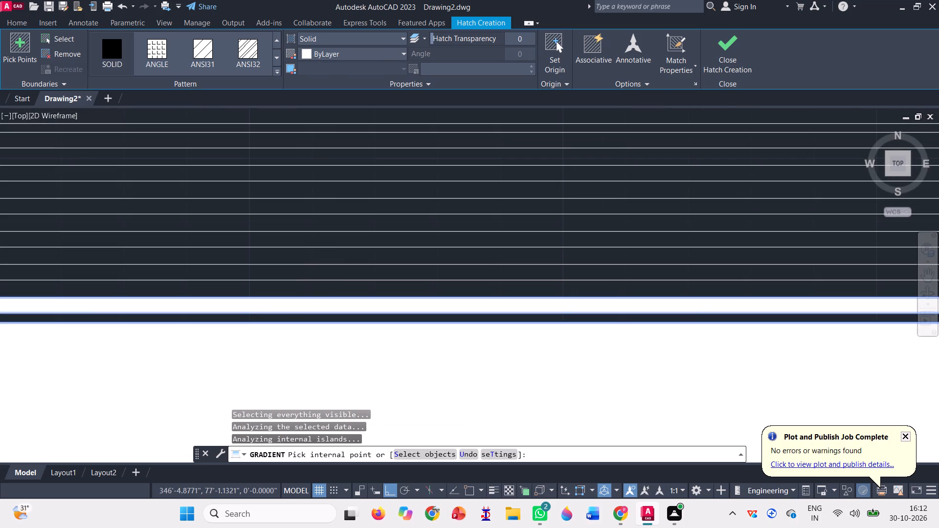
pyautogui.click(314, 273)
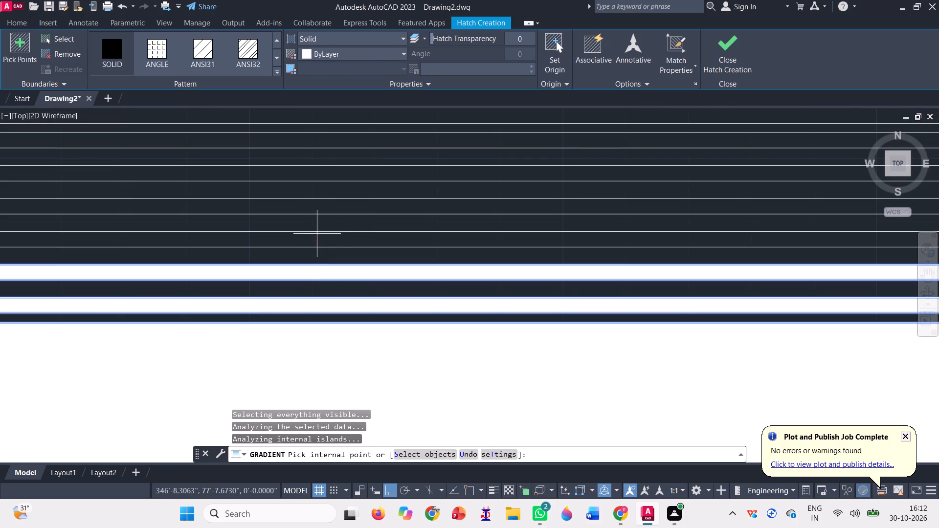
pyautogui.click(321, 243)
pyautogui.click(330, 207)
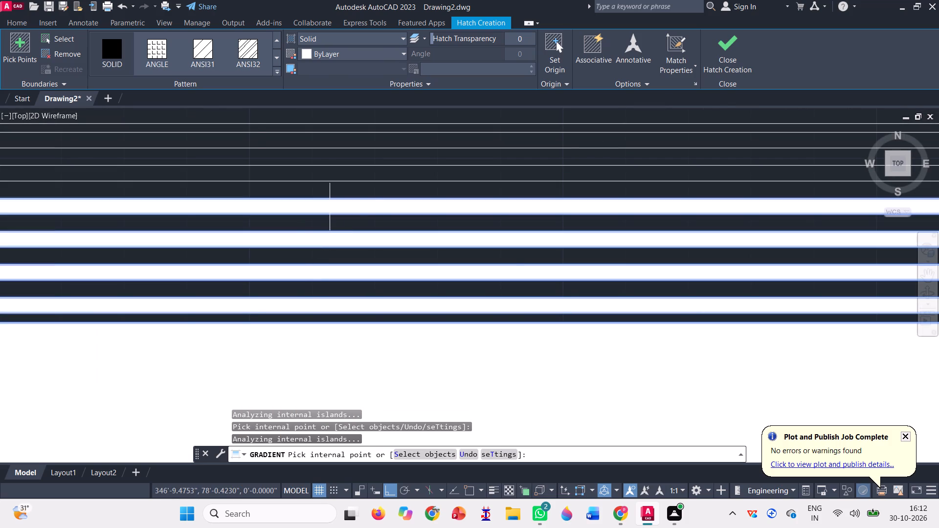
pyautogui.scroll(-2, 356, 241)
pyautogui.scroll(3, 351, 204)
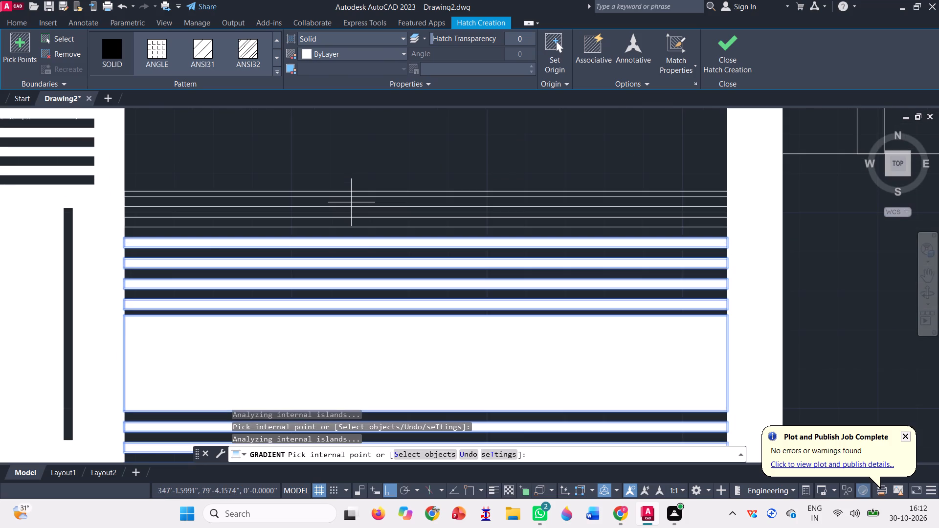
pyautogui.click(349, 200)
pyautogui.scroll(2, 354, 221)
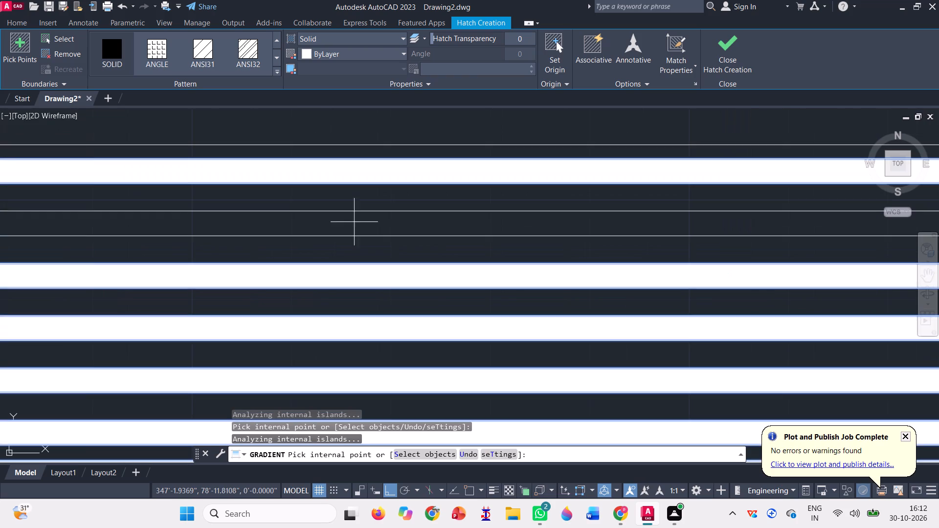
pyautogui.click(349, 224)
pyautogui.scroll(-3, 344, 238)
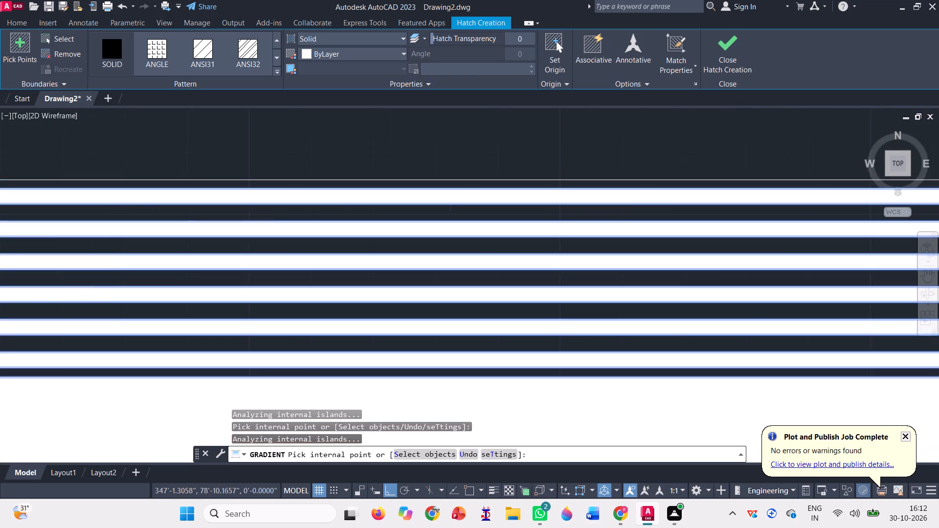
pyautogui.scroll(-8, 342, 240)
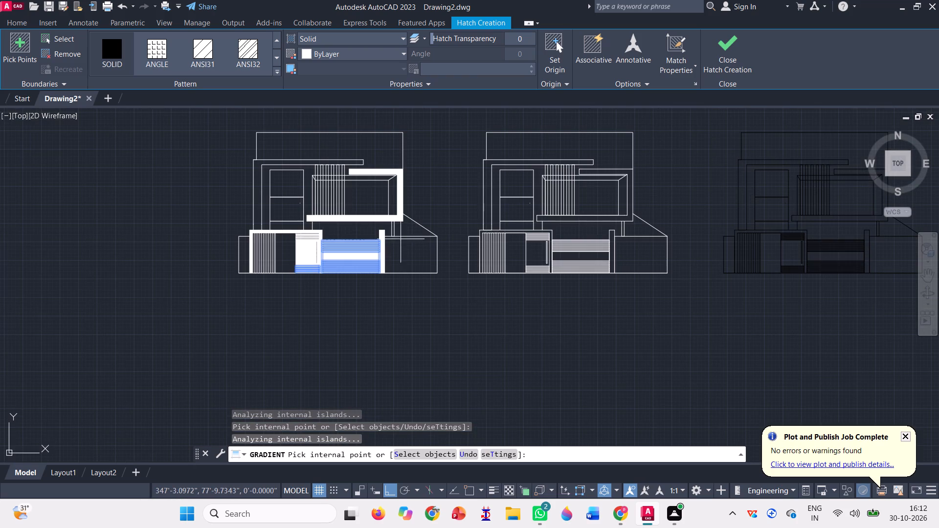
pyautogui.scroll(-1, 404, 265)
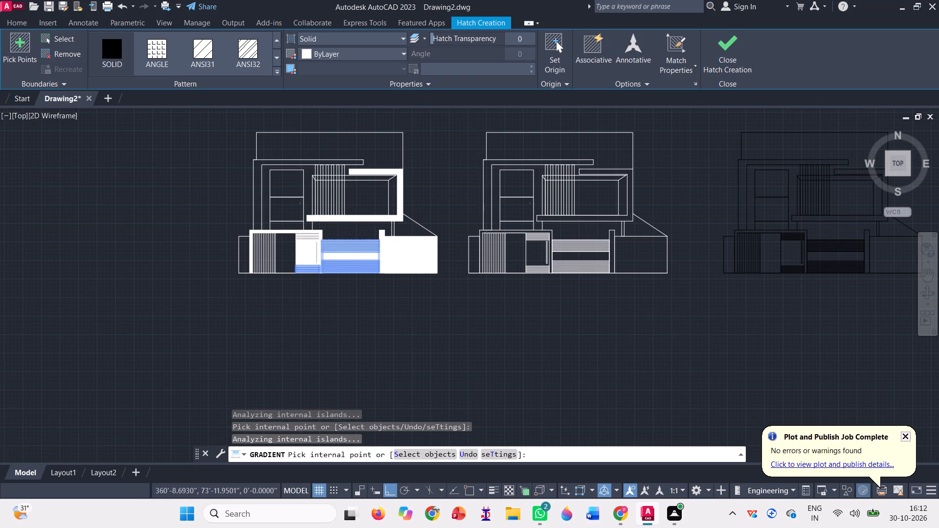
pyautogui.click(731, 54)
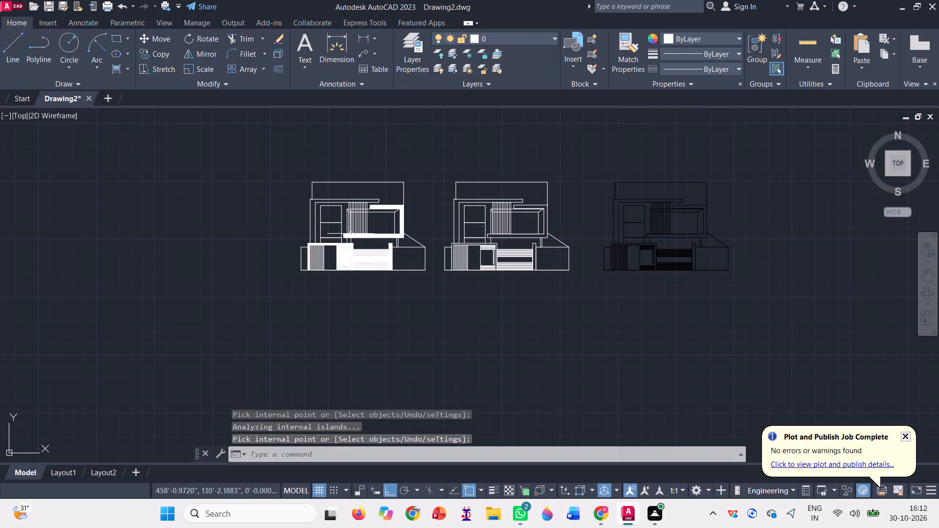
# Start a solid hatch in colour 99,100,102 and fill the leftmost elevation's top wall and the wall around the tall upper-floor window.
pyautogui.scroll(2, 436, 177)
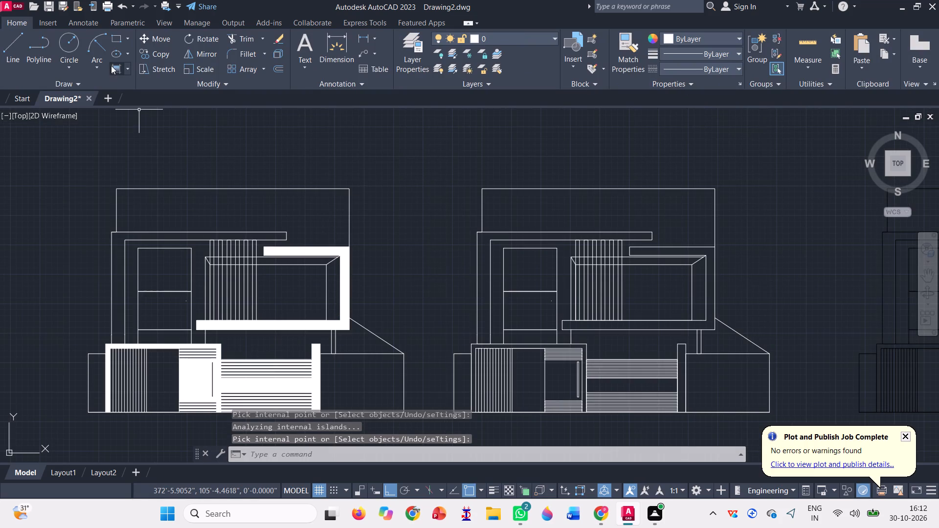
pyautogui.click(111, 64)
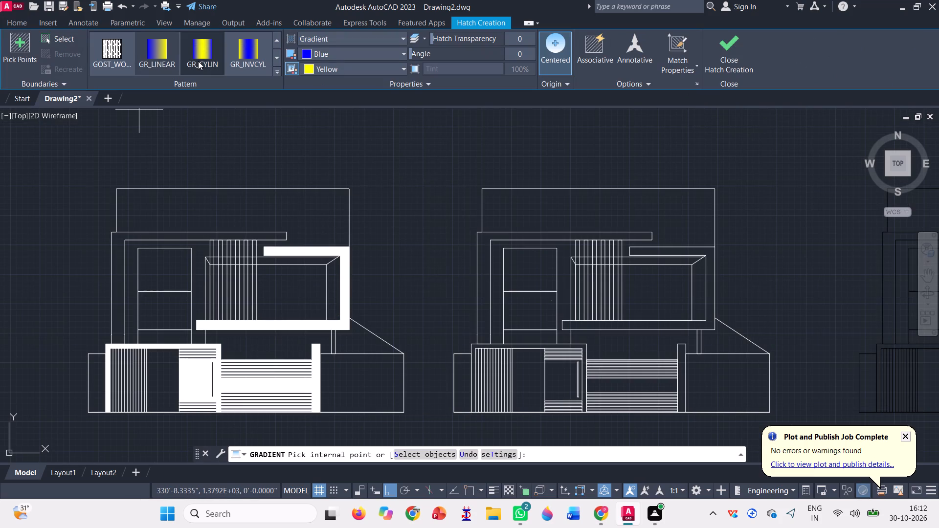
pyautogui.scroll(5, 208, 28)
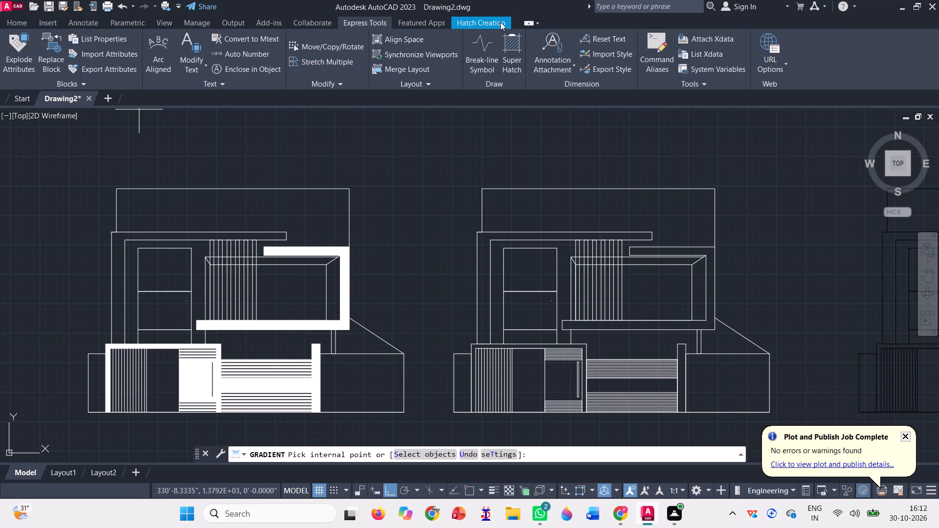
pyautogui.click(500, 22)
pyautogui.scroll(9, 189, 72)
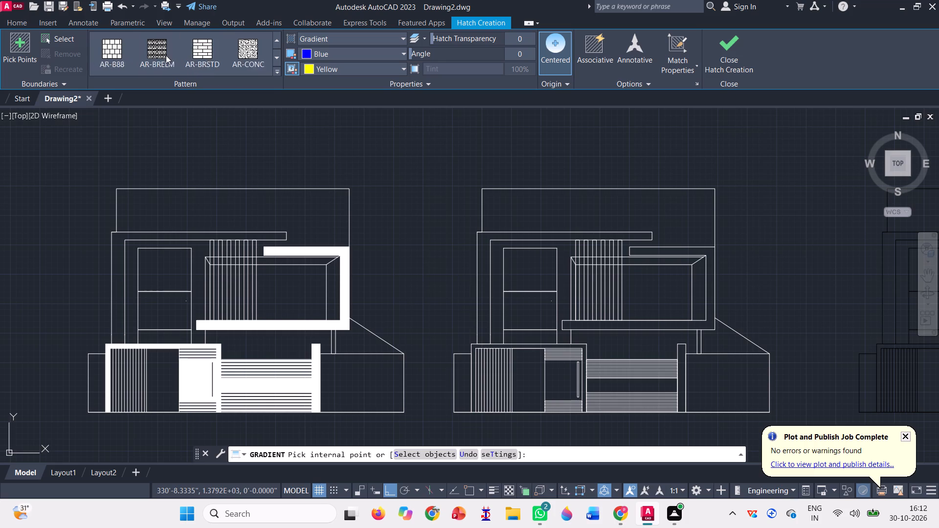
pyautogui.scroll(1, 166, 55)
pyautogui.click(113, 50)
pyautogui.click(334, 47)
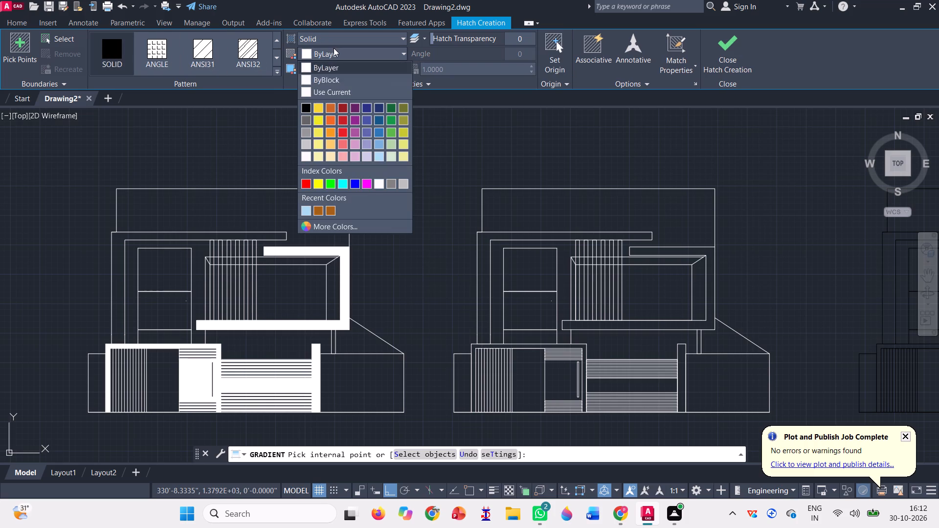
pyautogui.click(308, 115)
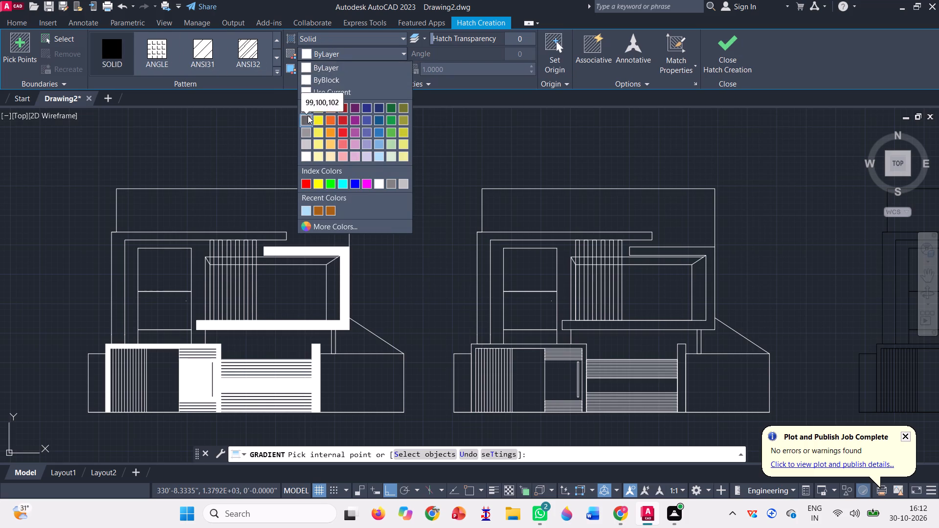
pyautogui.click(273, 197)
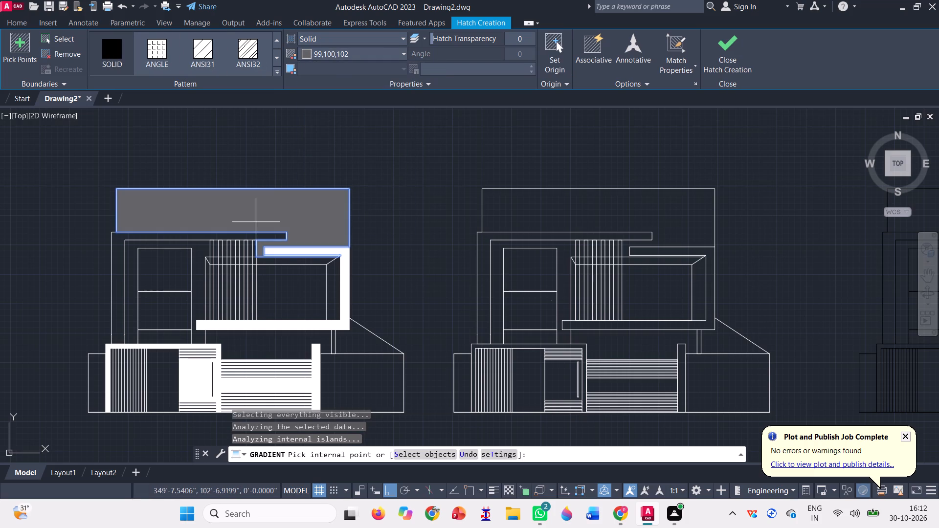
pyautogui.scroll(-1, 254, 196)
pyautogui.scroll(3, 229, 259)
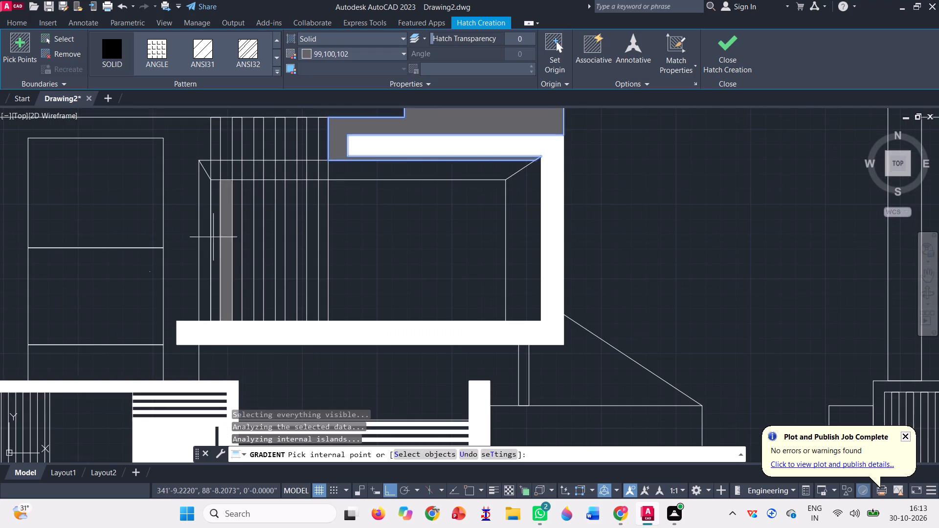
pyautogui.click(188, 182)
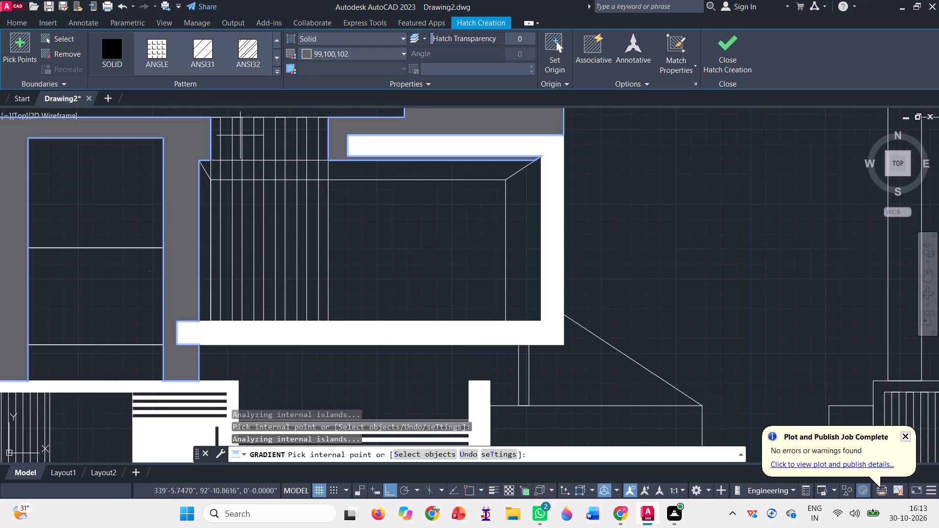
# Fill all eleven wall strips between the slat lines above the upper-floor opening with the solid hatch in 99,100,102.
pyautogui.scroll(2, 222, 118)
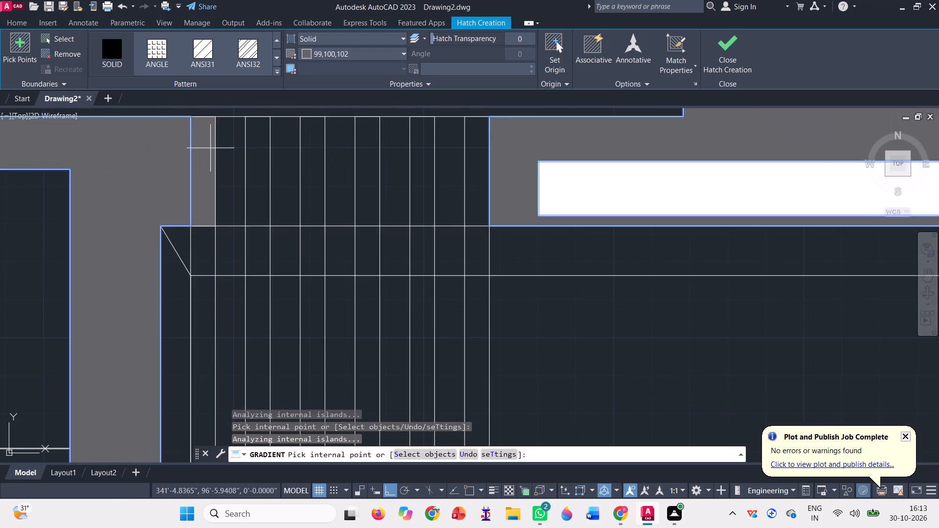
pyautogui.click(210, 147)
pyautogui.click(220, 153)
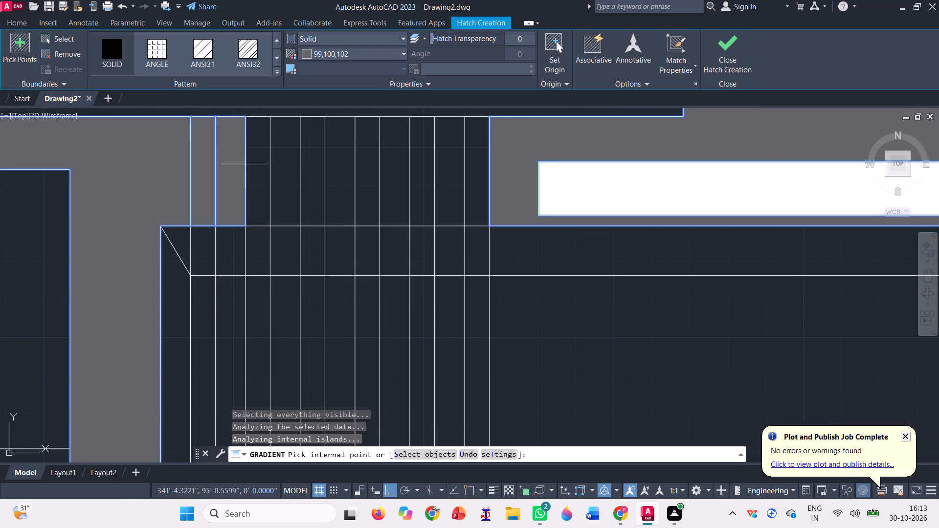
pyautogui.click(255, 160)
pyautogui.click(280, 158)
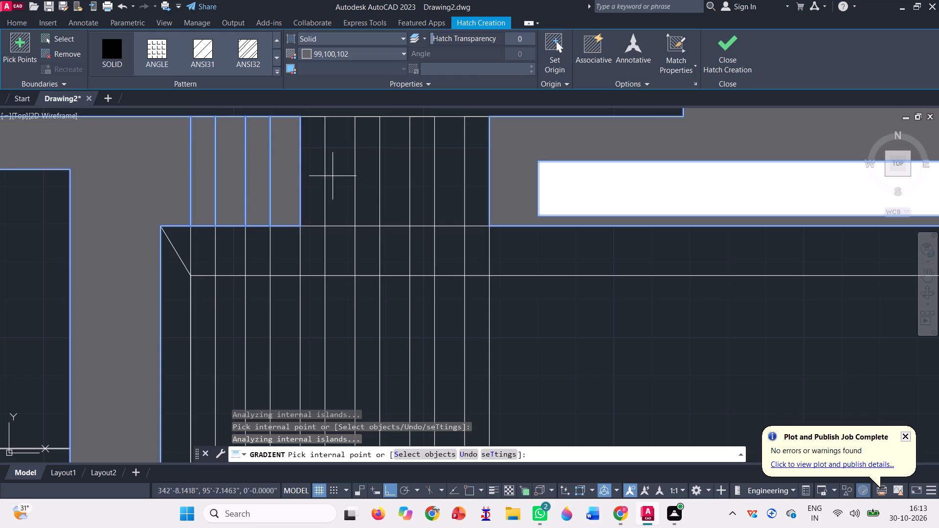
pyautogui.click(313, 160)
pyautogui.click(351, 180)
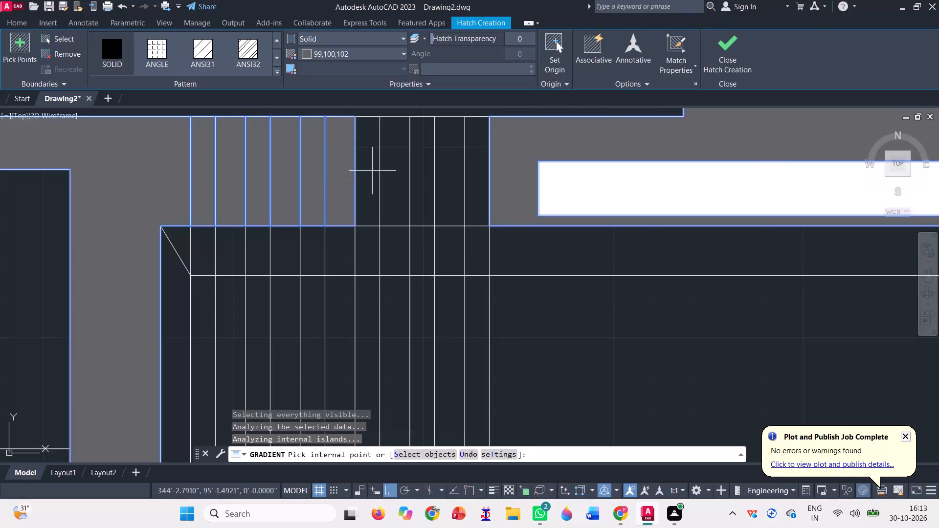
pyautogui.click(374, 167)
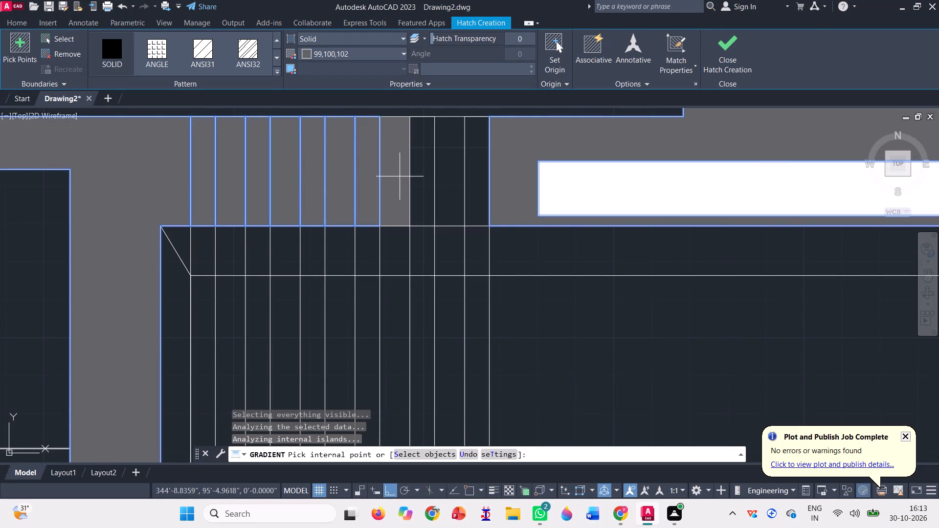
pyautogui.click(400, 176)
pyautogui.click(425, 179)
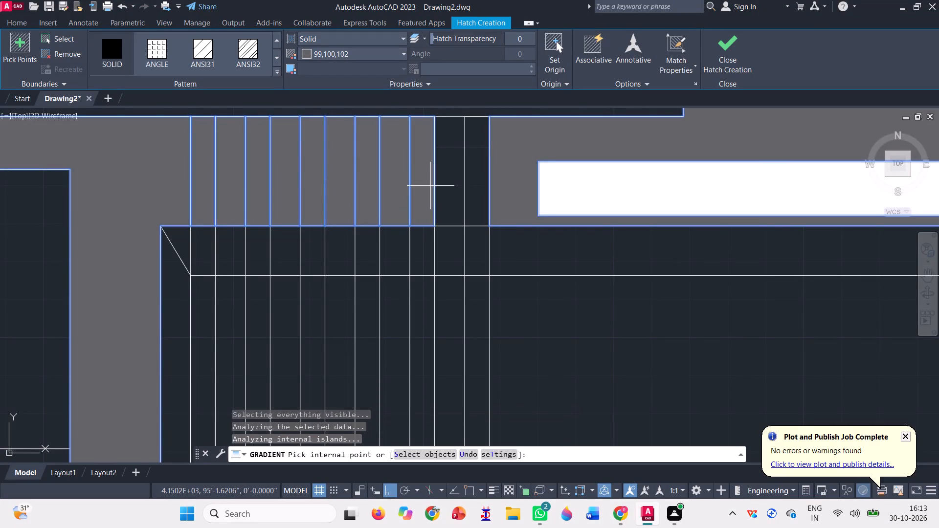
pyautogui.click(457, 190)
pyautogui.click(477, 195)
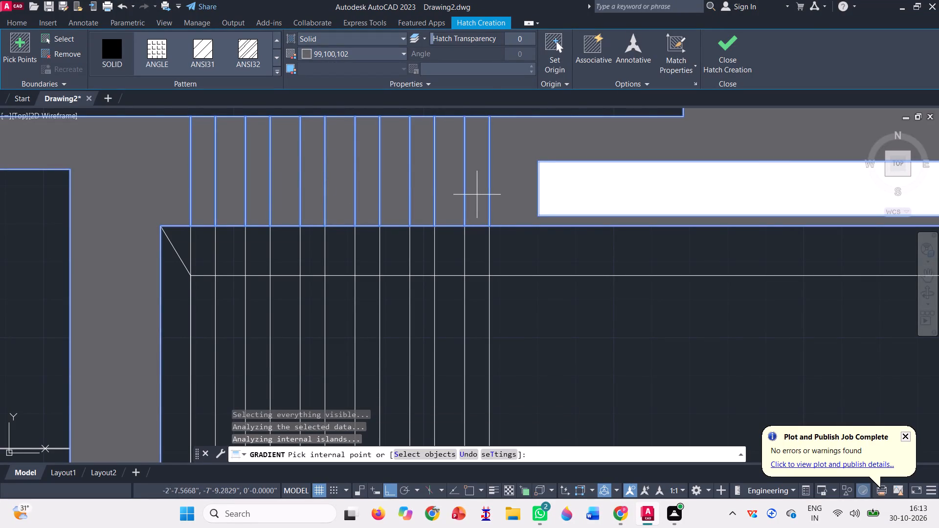
# Fill six alternate vertical slats inside the upper-floor opening, both above and below its inner horizontal line, with the same grey hatch.
pyautogui.scroll(-3, 352, 177)
pyautogui.scroll(-4, 309, 184)
pyautogui.scroll(3, 281, 208)
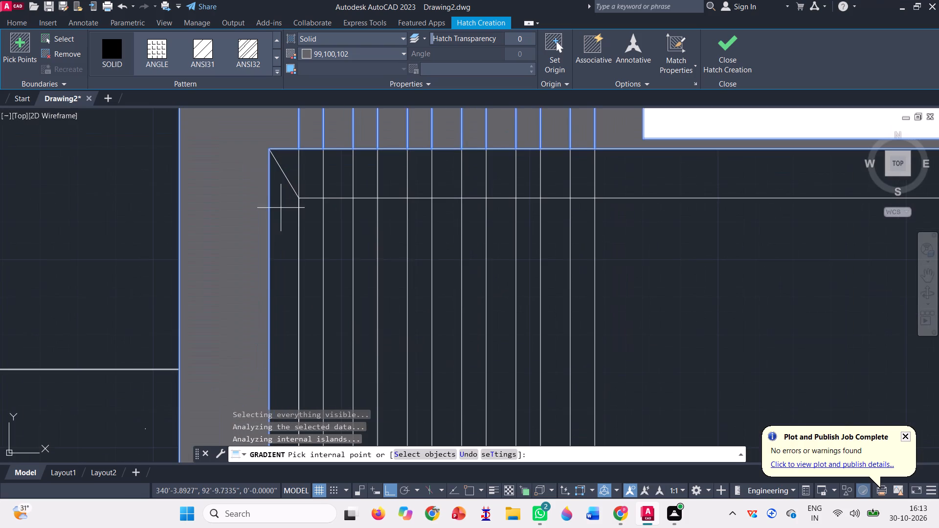
pyautogui.scroll(2, 308, 202)
pyautogui.click(300, 175)
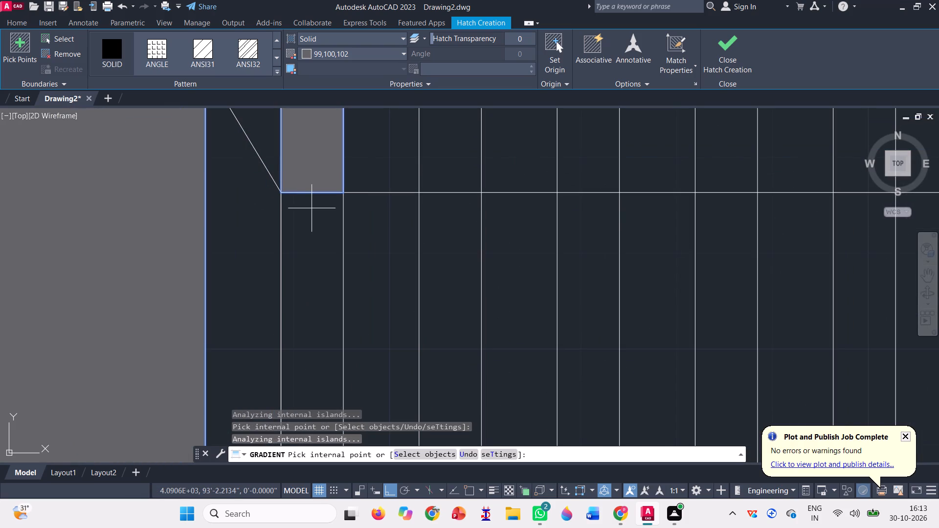
pyautogui.click(299, 233)
pyautogui.scroll(-3, 300, 225)
pyautogui.click(358, 191)
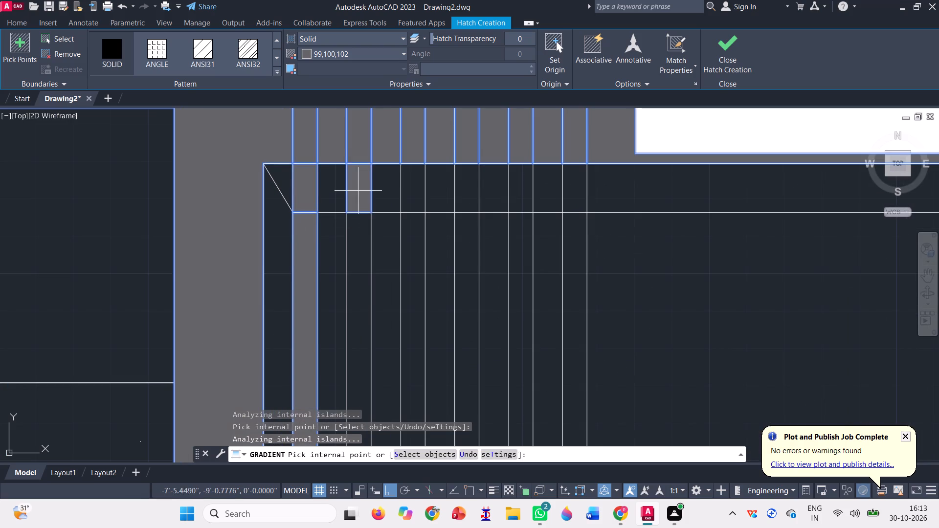
pyautogui.click(361, 242)
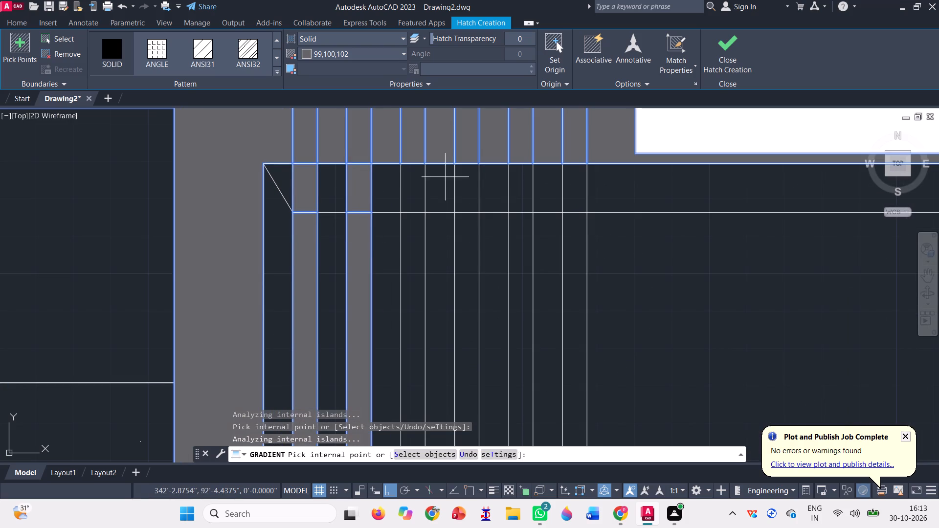
pyautogui.click(418, 176)
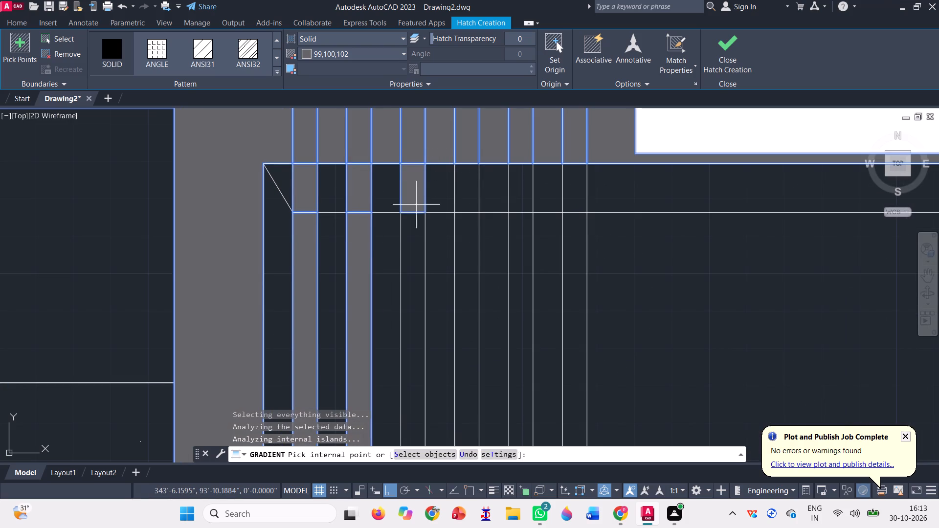
pyautogui.click(418, 246)
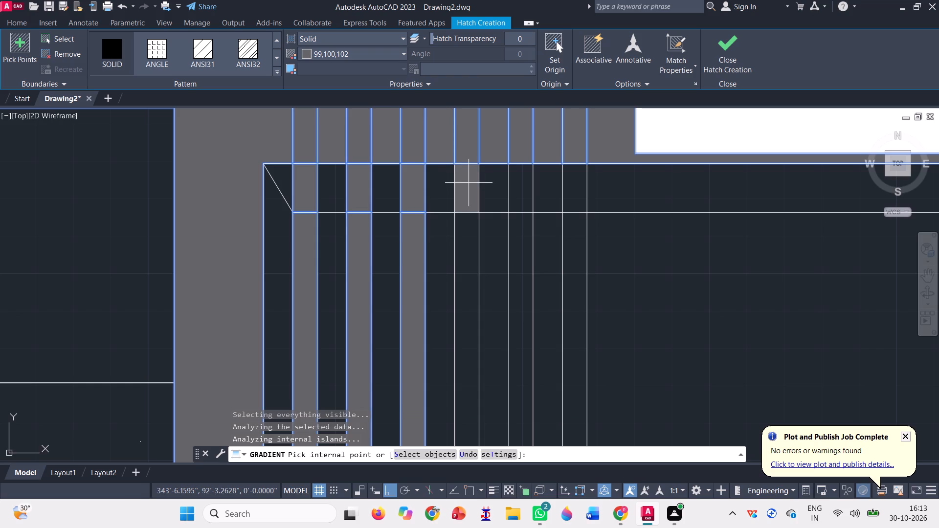
pyautogui.click(468, 183)
pyautogui.click(468, 240)
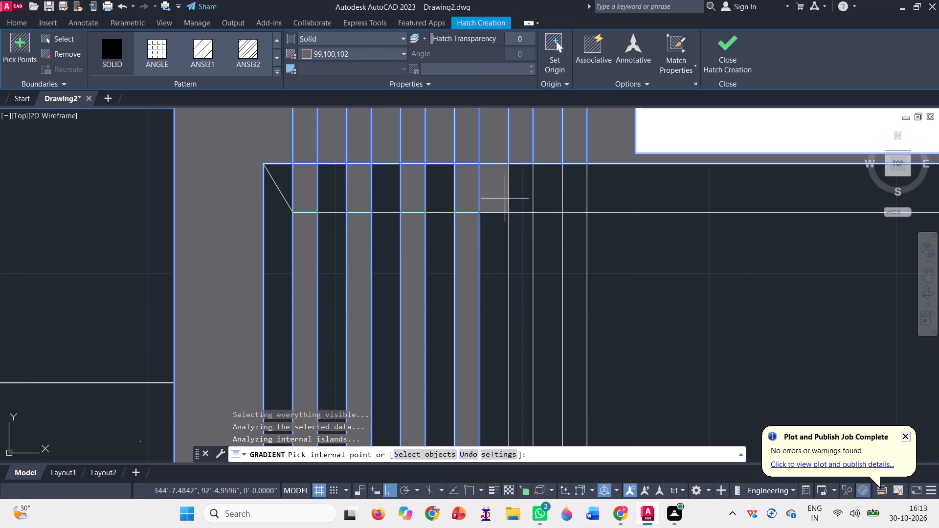
pyautogui.click(517, 199)
pyautogui.click(518, 235)
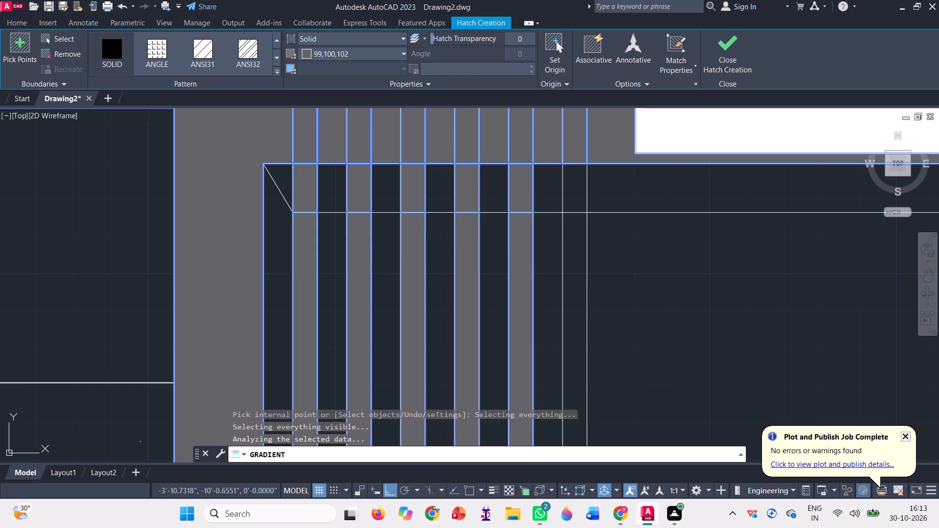
pyautogui.click(575, 192)
pyautogui.click(577, 240)
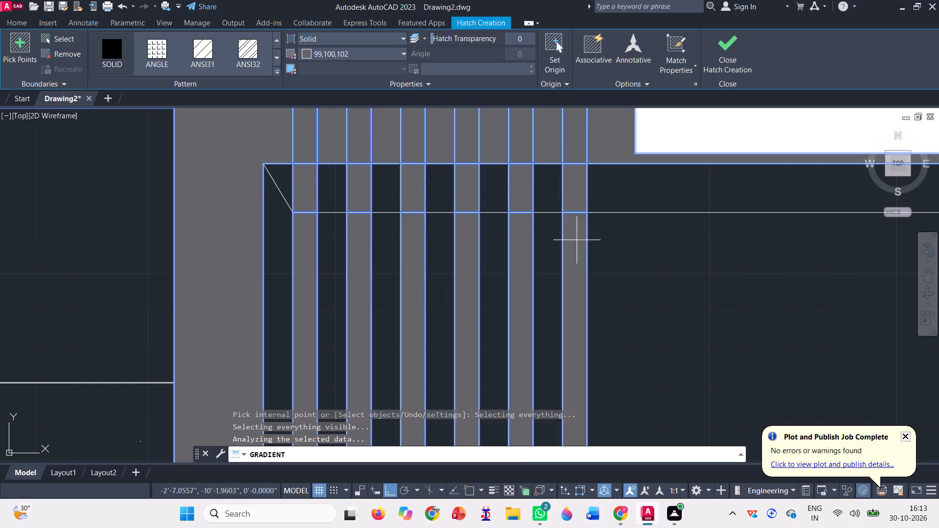
# Fill the narrow post under the white balcony frame with the same grey hatch.
pyautogui.scroll(-3, 400, 187)
pyautogui.scroll(-2, 366, 162)
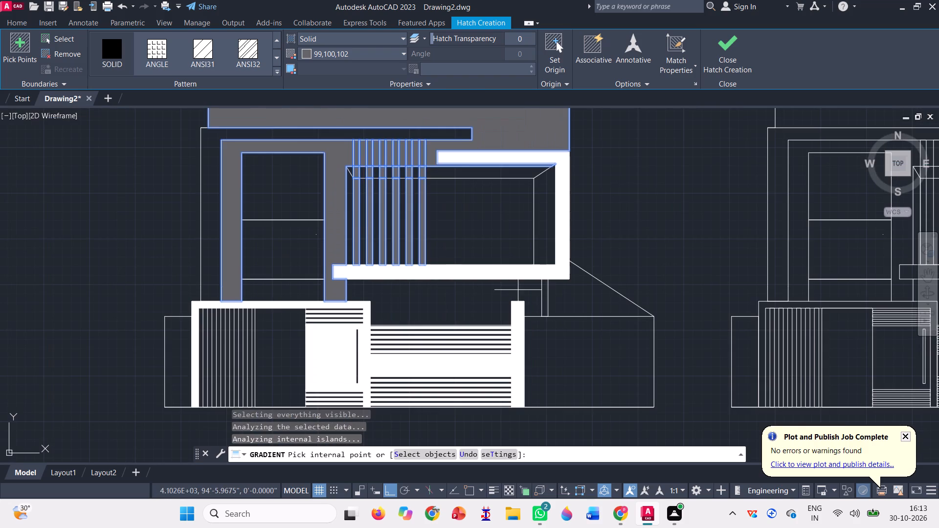
pyautogui.scroll(2, 518, 290)
pyautogui.click(578, 297)
pyautogui.scroll(-2, 429, 291)
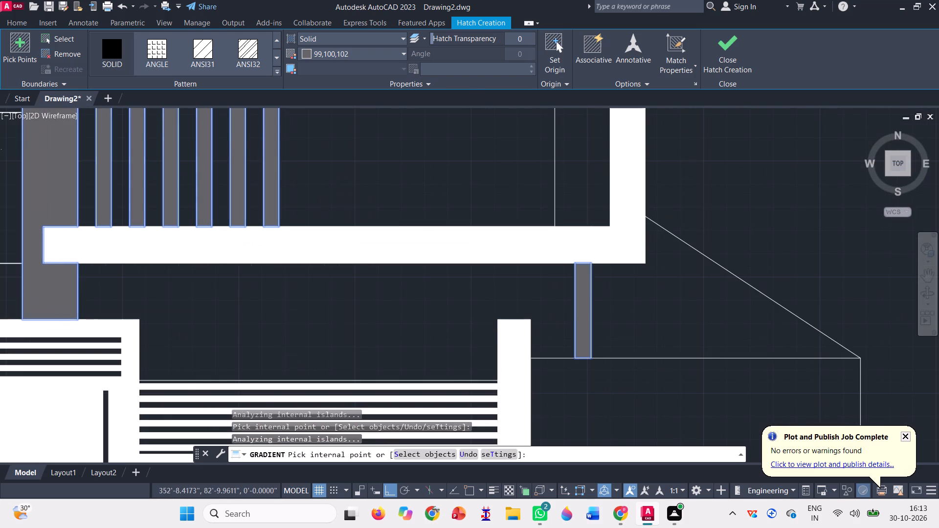
# Fill six alternate vertical slats inside the ground-floor white frame with the same grey hatch and finish the hatch.
pyautogui.scroll(-1, 405, 300)
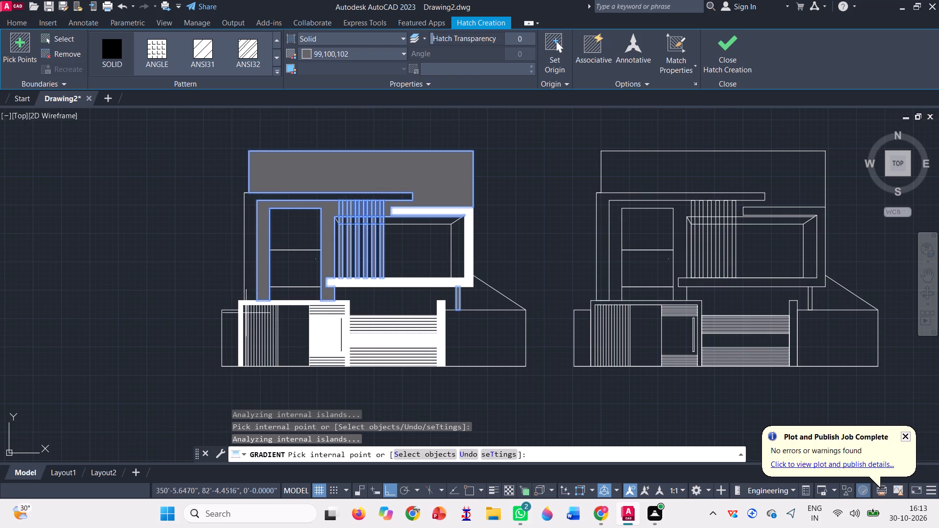
pyautogui.scroll(3, 246, 332)
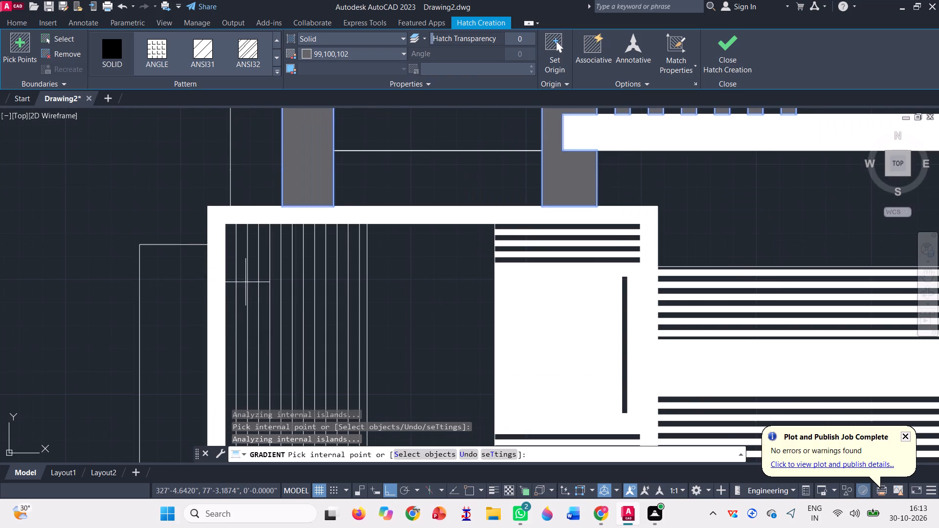
pyautogui.click(244, 270)
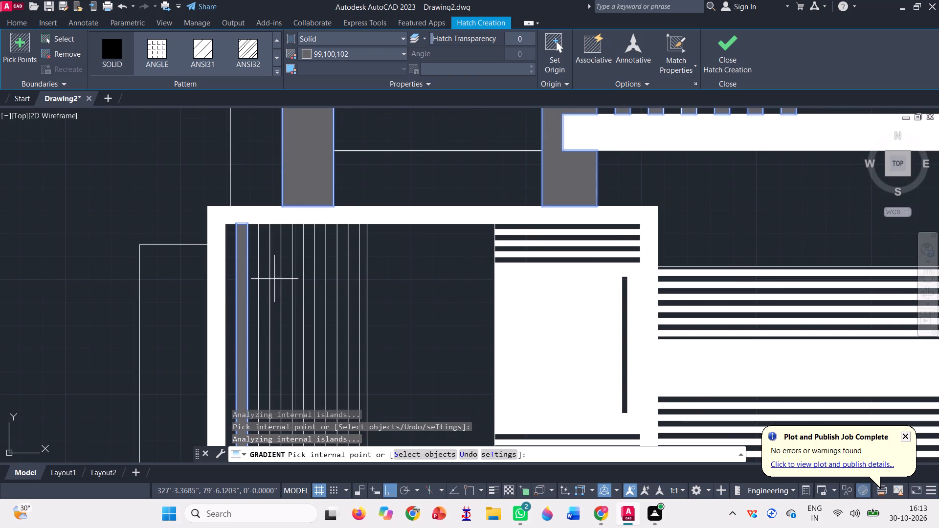
pyautogui.click(266, 271)
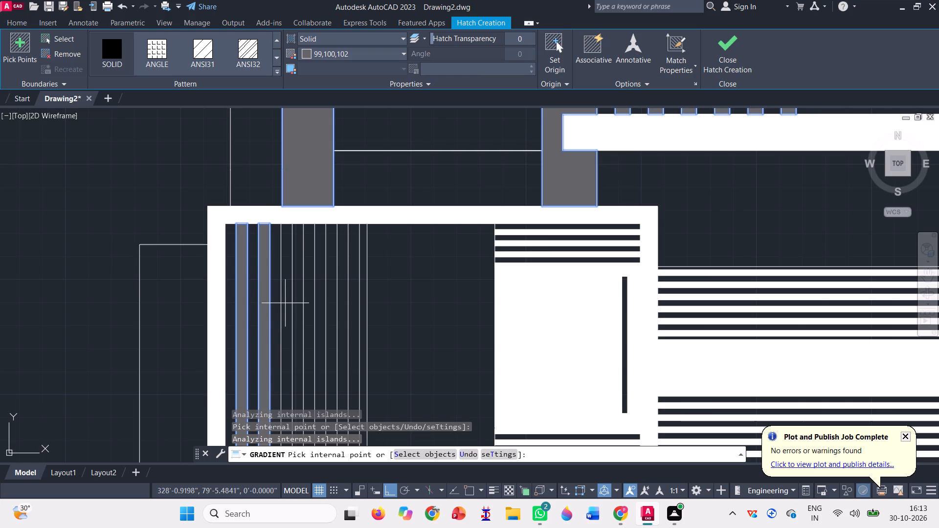
pyautogui.click(285, 303)
pyautogui.click(309, 298)
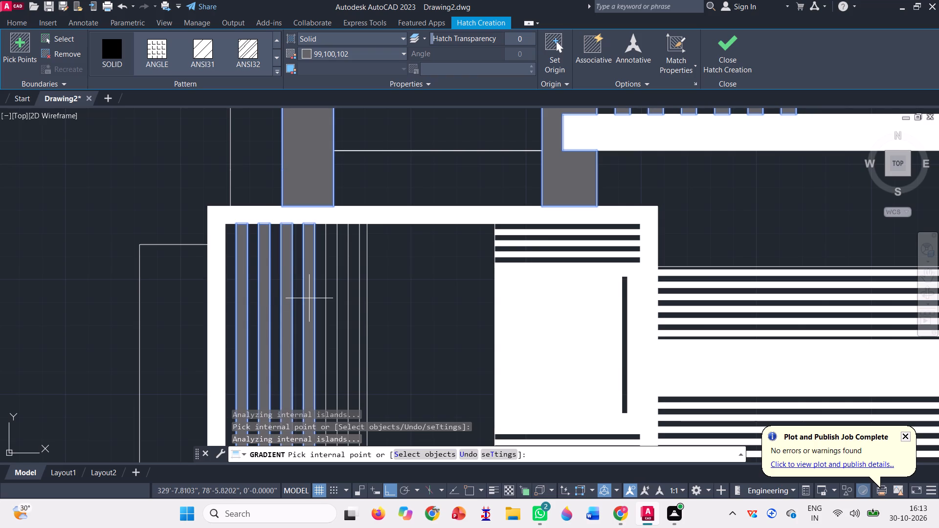
pyautogui.click(330, 304)
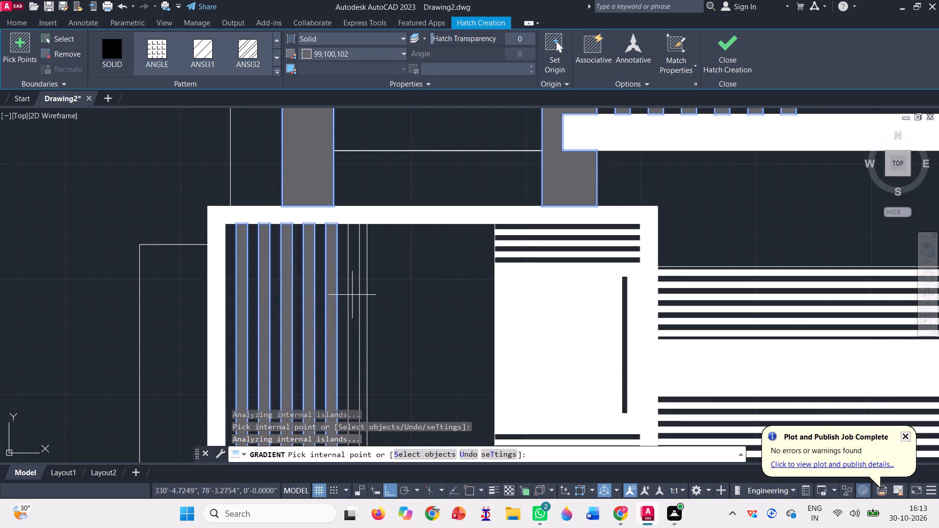
pyautogui.click(353, 293)
pyautogui.scroll(-2, 350, 286)
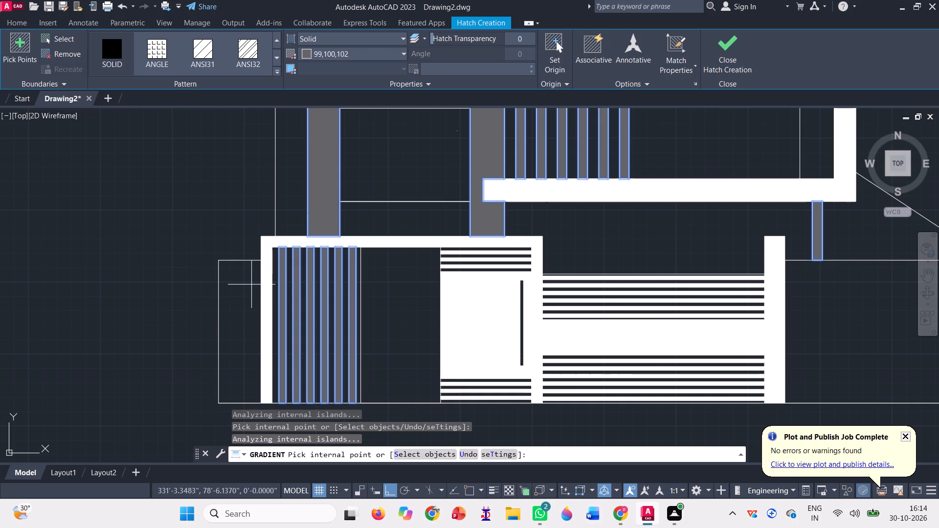
pyautogui.scroll(-2, 226, 325)
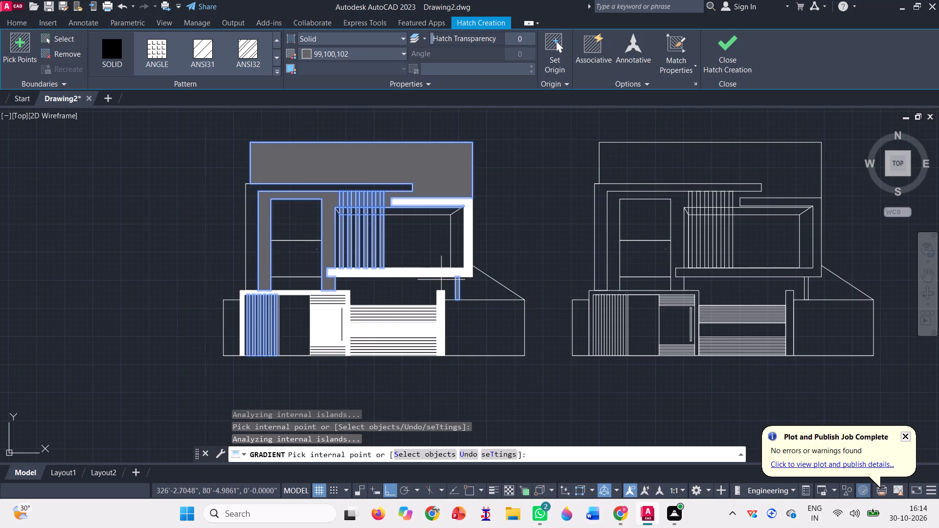
pyautogui.scroll(2, 439, 278)
pyautogui.scroll(-1, 247, 303)
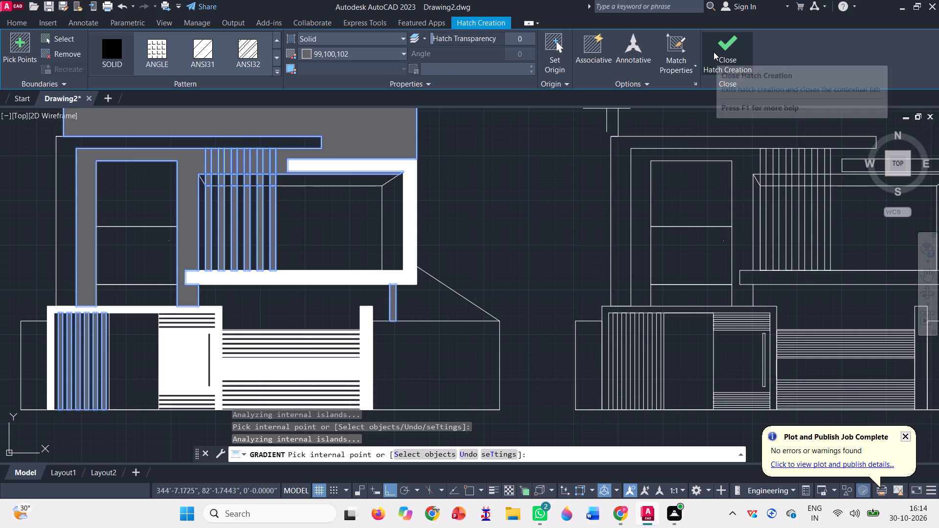
pyautogui.click(714, 52)
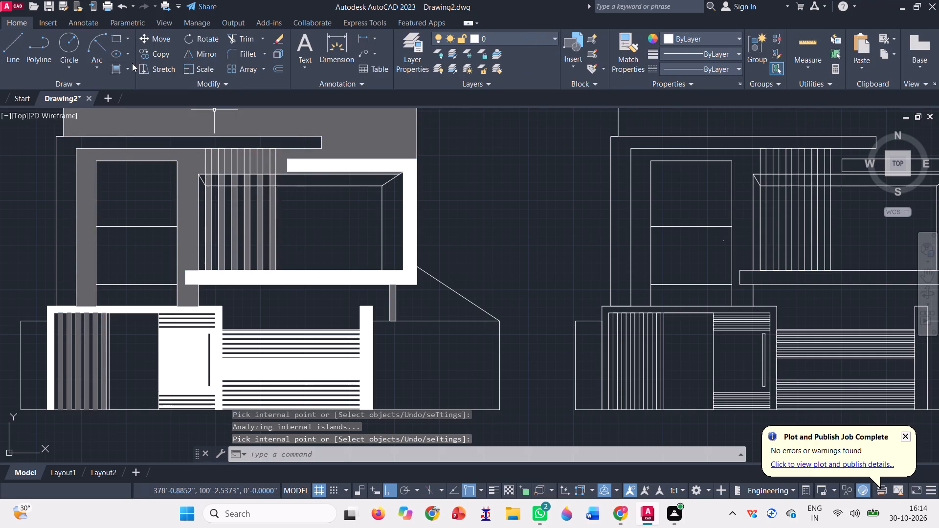
# Draw a narrow rectangle beneath the white balcony frame, spanning from the grey wall to the narrow post.
pyautogui.click(116, 34)
pyautogui.scroll(2, 243, 298)
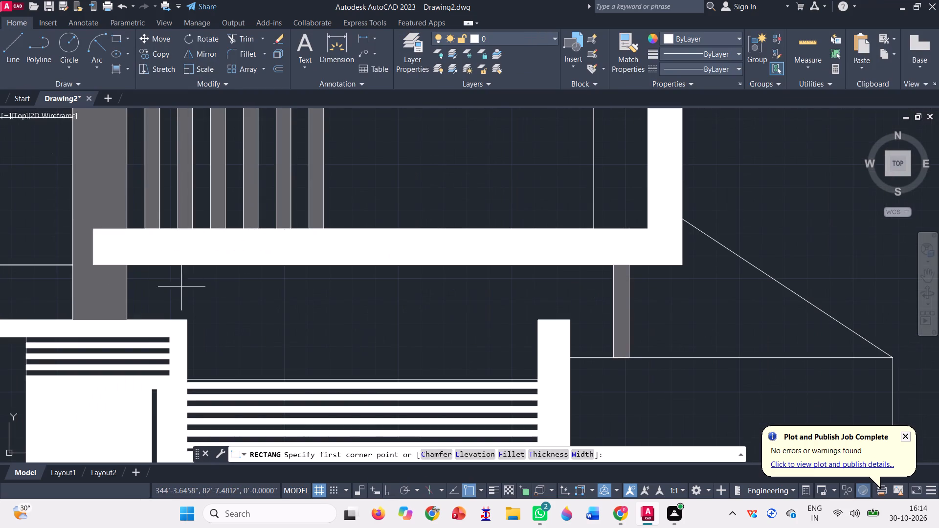
pyautogui.click(126, 263)
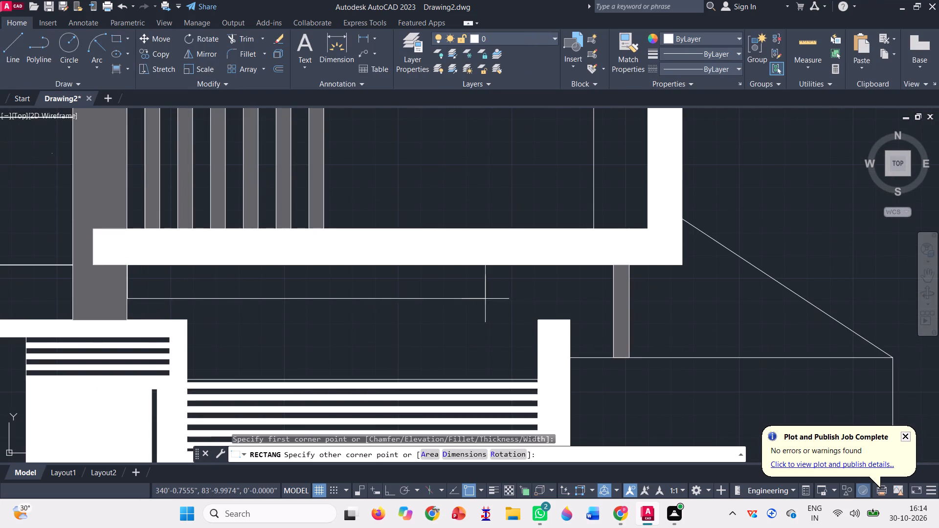
pyautogui.click(613, 297)
pyautogui.scroll(-2, 406, 315)
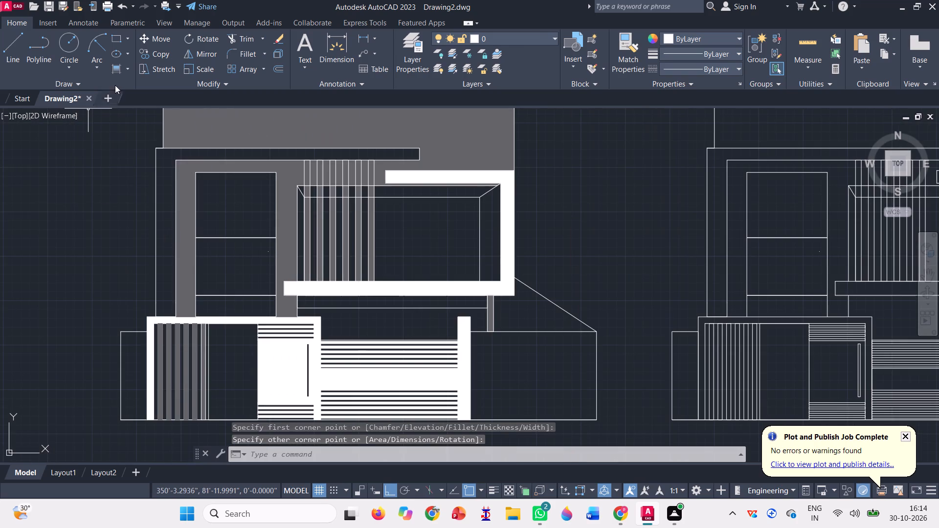
# Start a solid hatch in colour 99,100,102 and fill the narrow rectangle beneath the balcony frame.
pyautogui.click(118, 68)
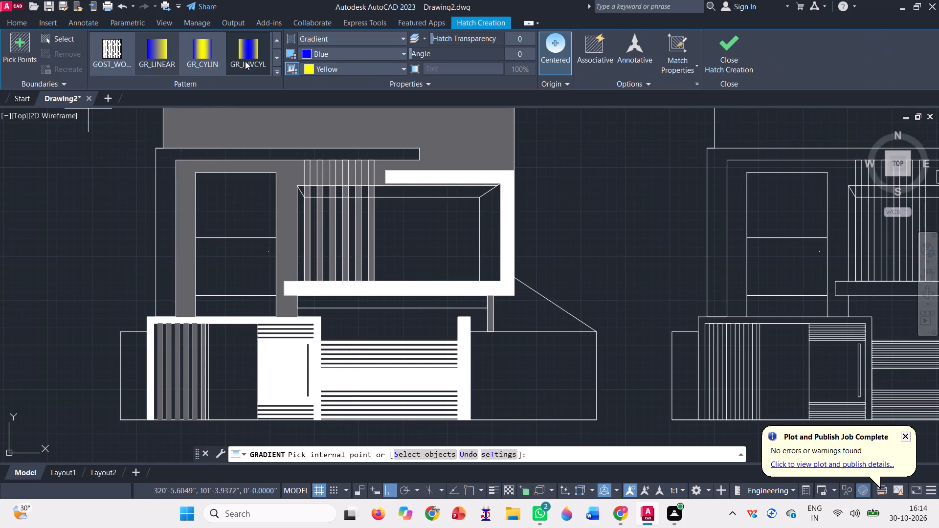
pyautogui.scroll(17, 239, 62)
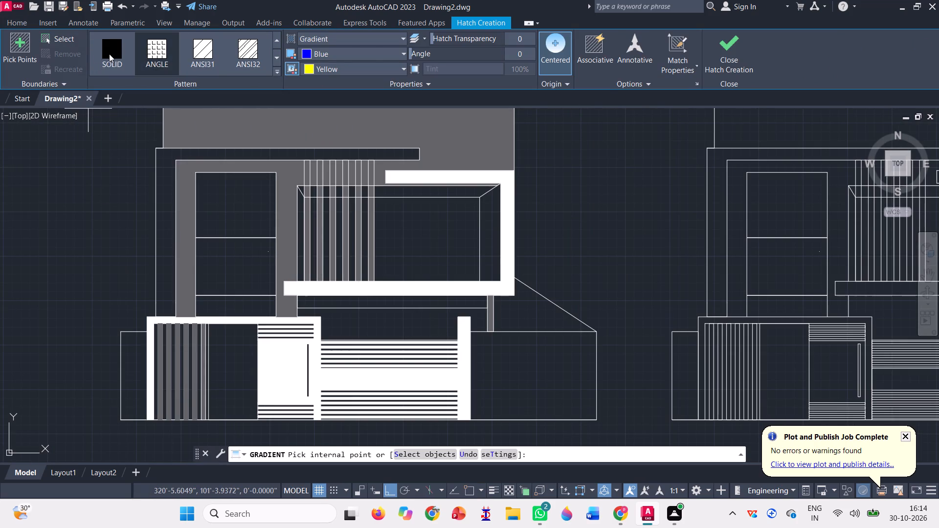
pyautogui.click(109, 51)
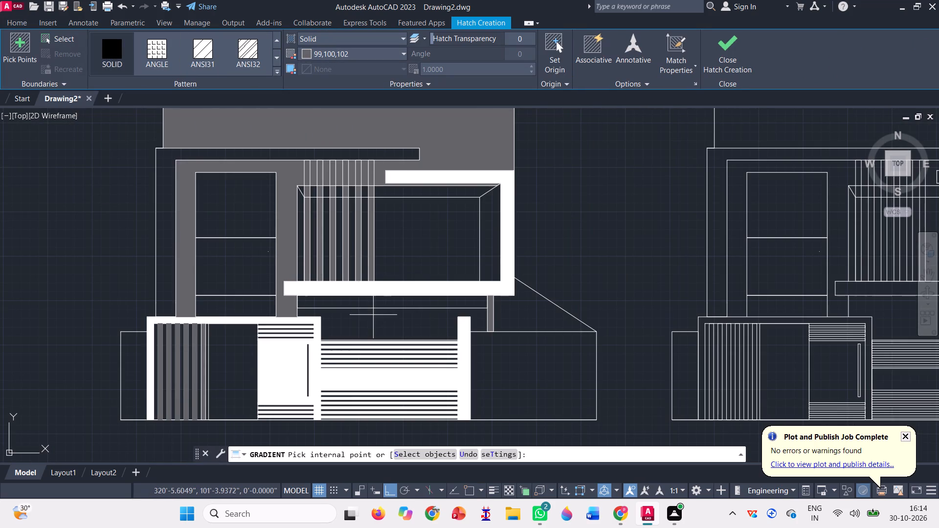
pyautogui.scroll(1, 369, 315)
pyautogui.click(363, 295)
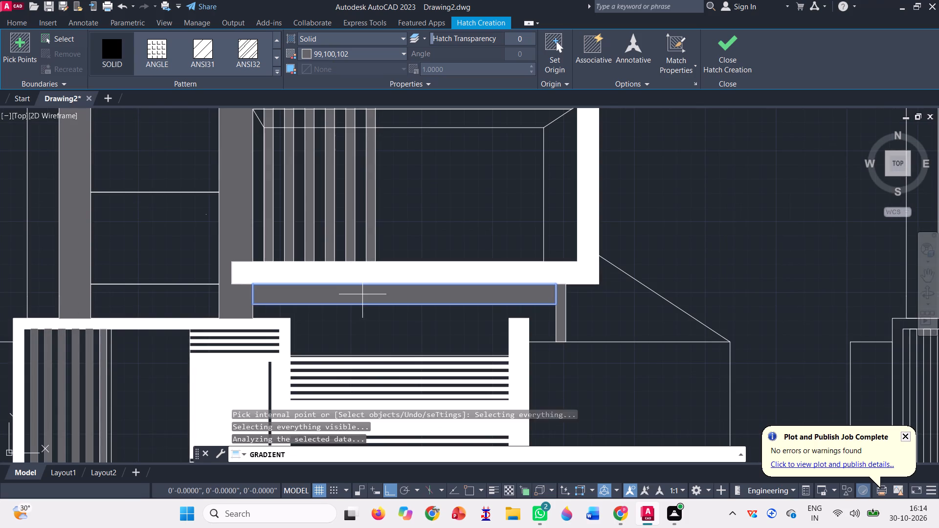
# Finish the grey hatch beneath the balcony frame.
pyautogui.scroll(-3, 346, 314)
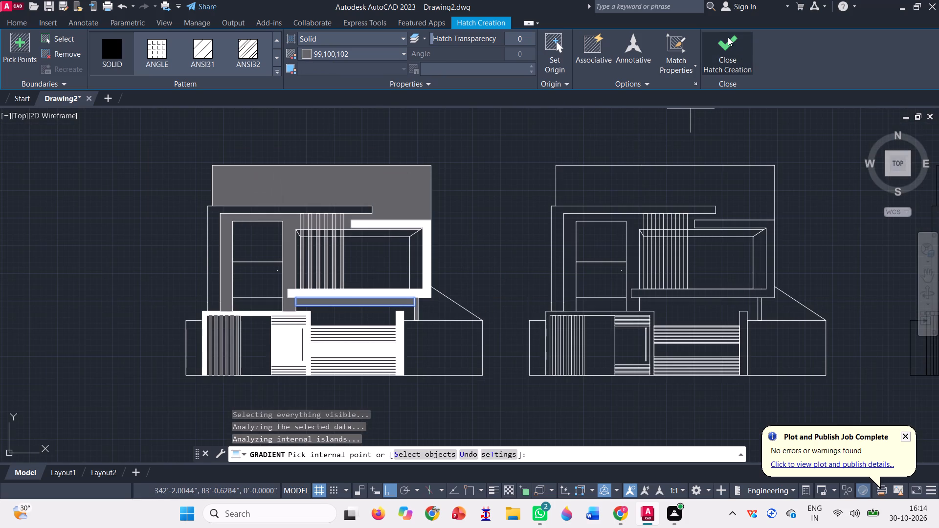
pyautogui.click(727, 37)
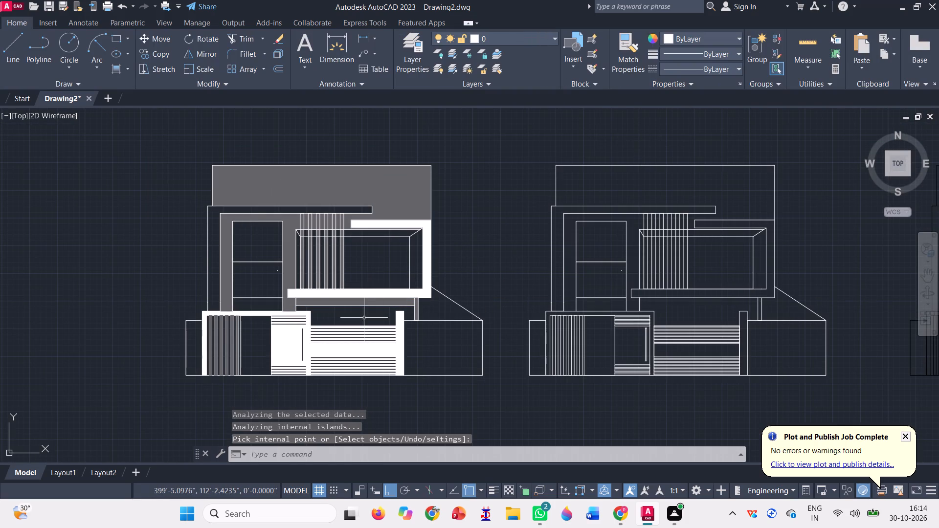
# Start a solid hatch in colour 199,200,202 and fill both ground-floor side walls and the sloped wall above the wider one.
pyautogui.scroll(-1, 336, 251)
pyautogui.scroll(1, 285, 312)
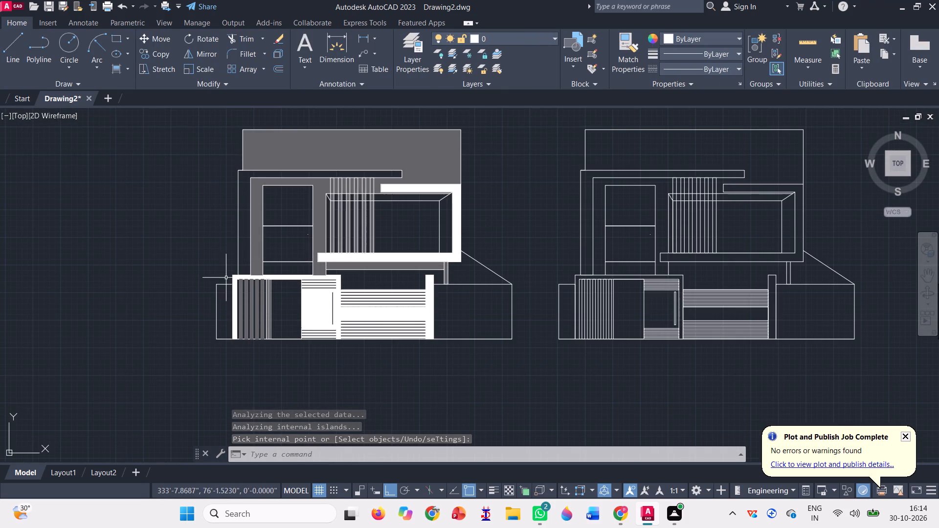
pyautogui.click(113, 72)
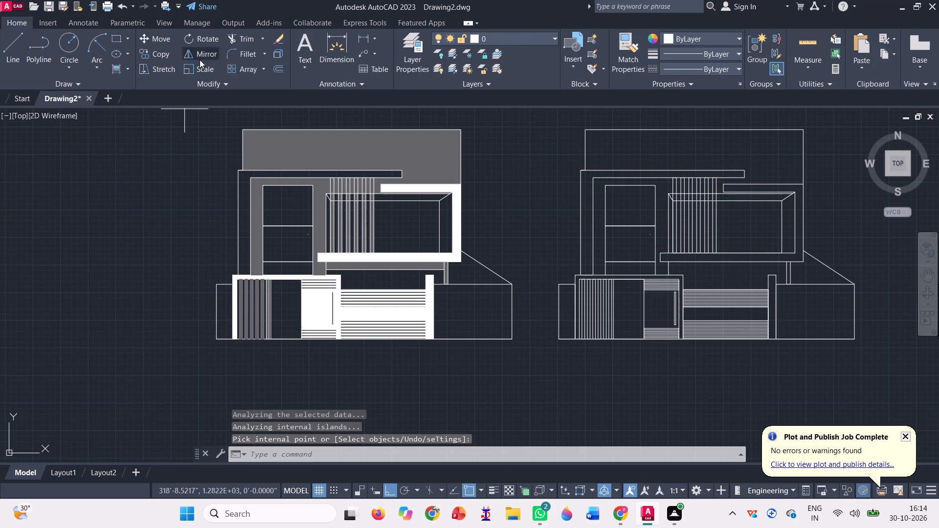
pyautogui.scroll(12, 135, 65)
pyautogui.click(109, 48)
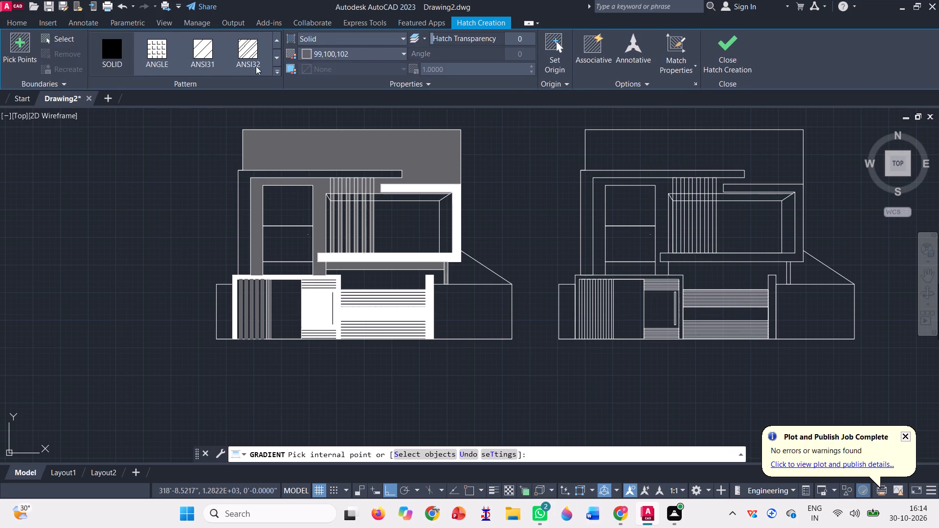
pyautogui.click(307, 53)
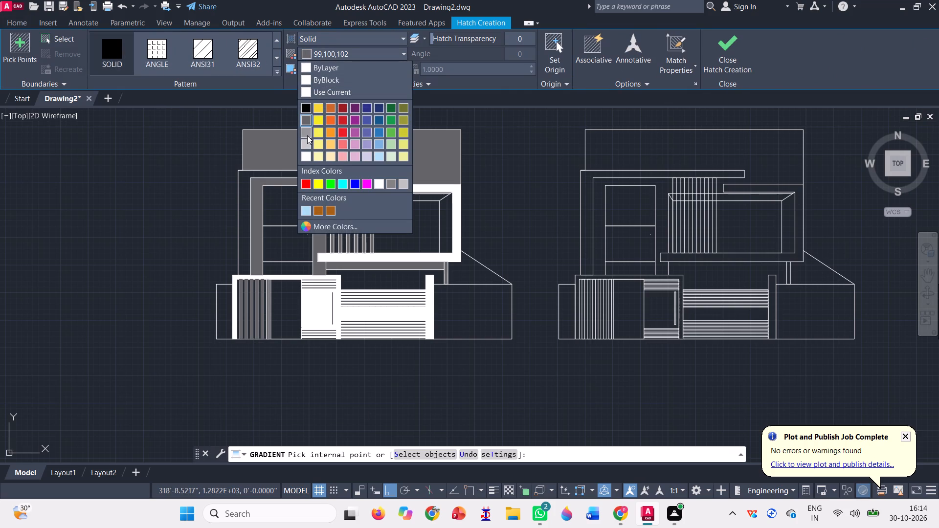
pyautogui.click(308, 144)
pyautogui.scroll(3, 212, 310)
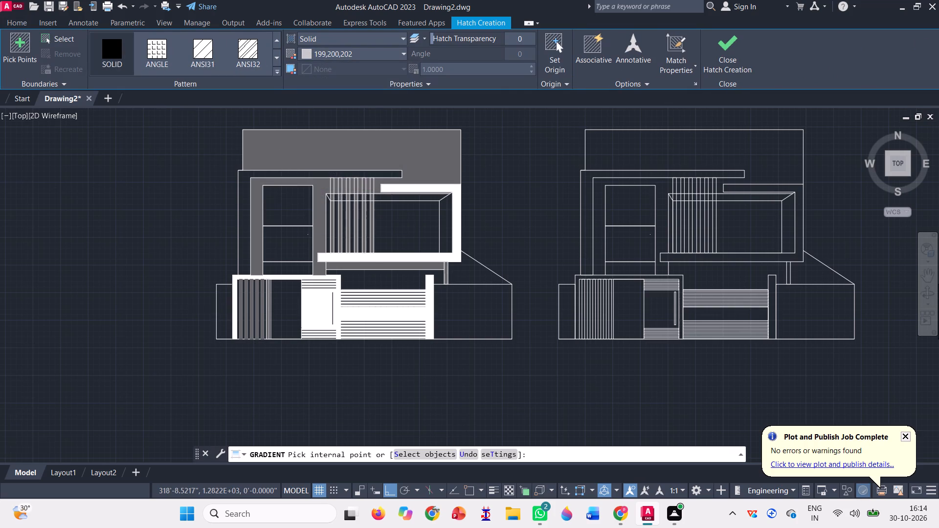
pyautogui.click(226, 306)
pyautogui.scroll(-2, 138, 284)
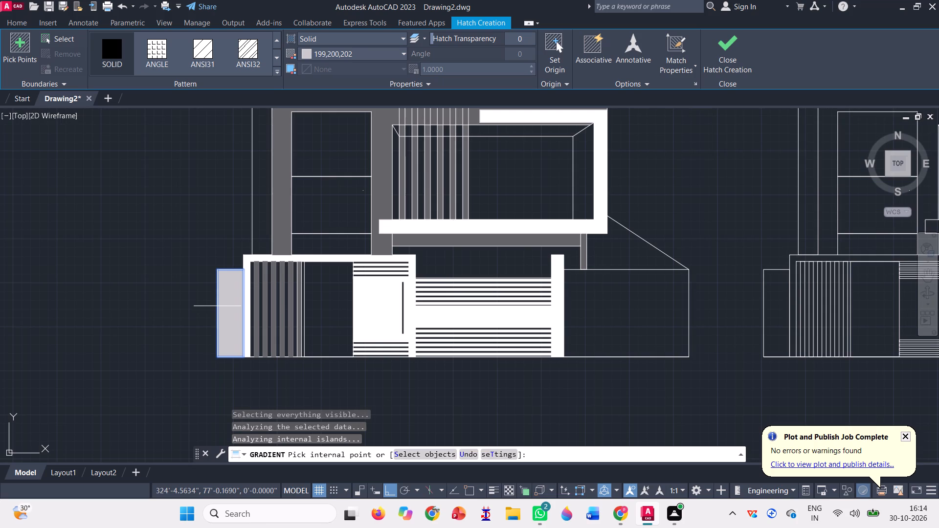
pyautogui.click(447, 291)
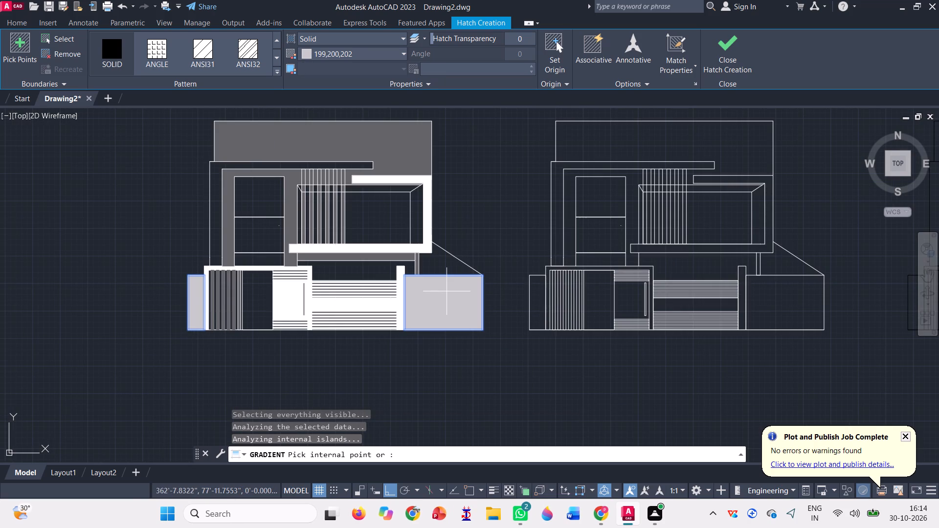
pyautogui.scroll(1, 458, 263)
pyautogui.click(442, 263)
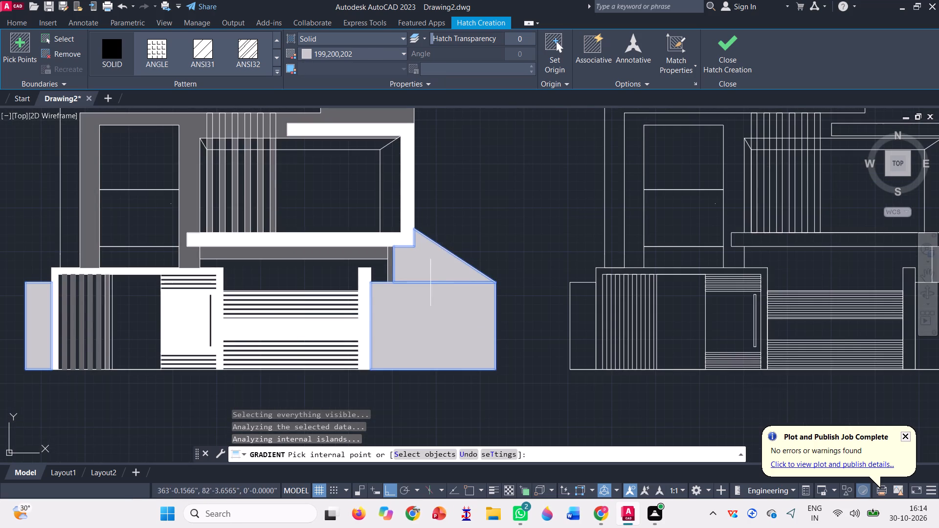
pyautogui.scroll(-1, 420, 319)
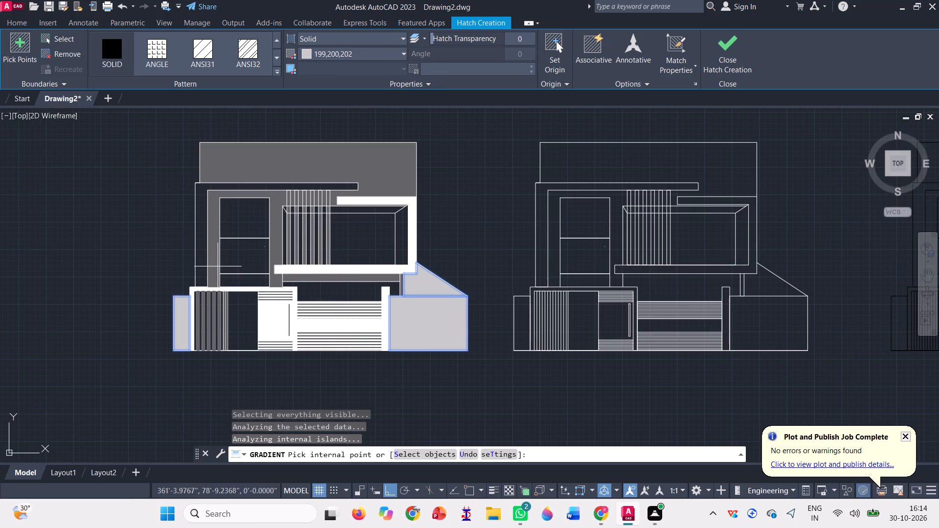
# Fill the top strip, both side reveals and the small corner triangle of the balcony opening with the same light grey hatch.
pyautogui.scroll(2, 375, 212)
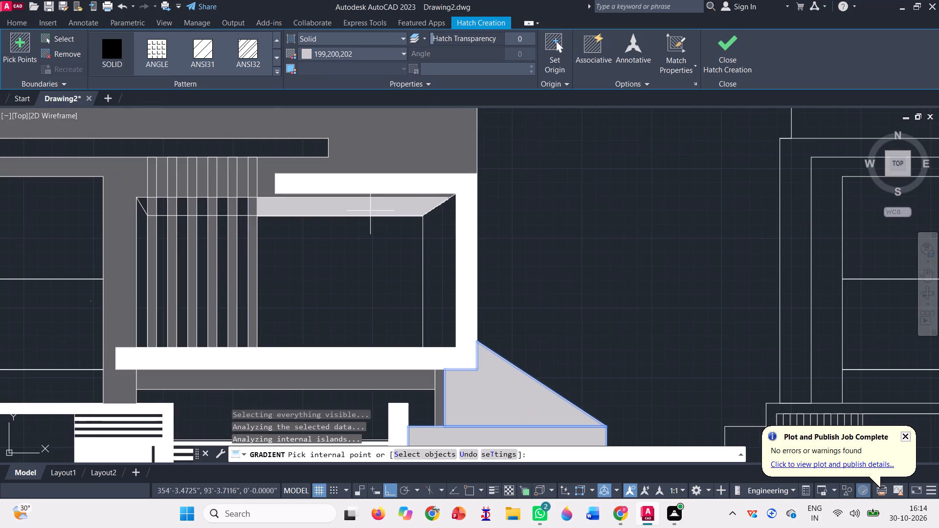
pyautogui.click(368, 209)
pyautogui.click(449, 249)
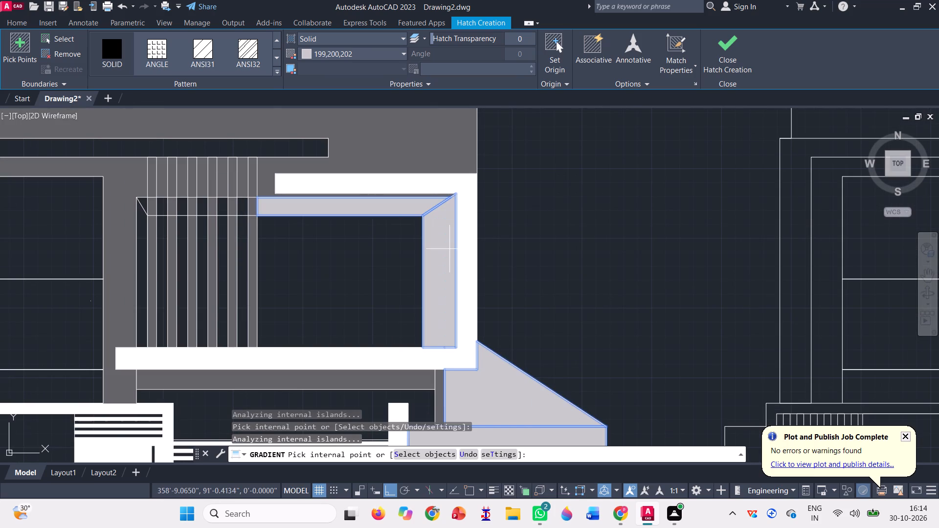
pyautogui.click(142, 245)
pyautogui.scroll(3, 164, 186)
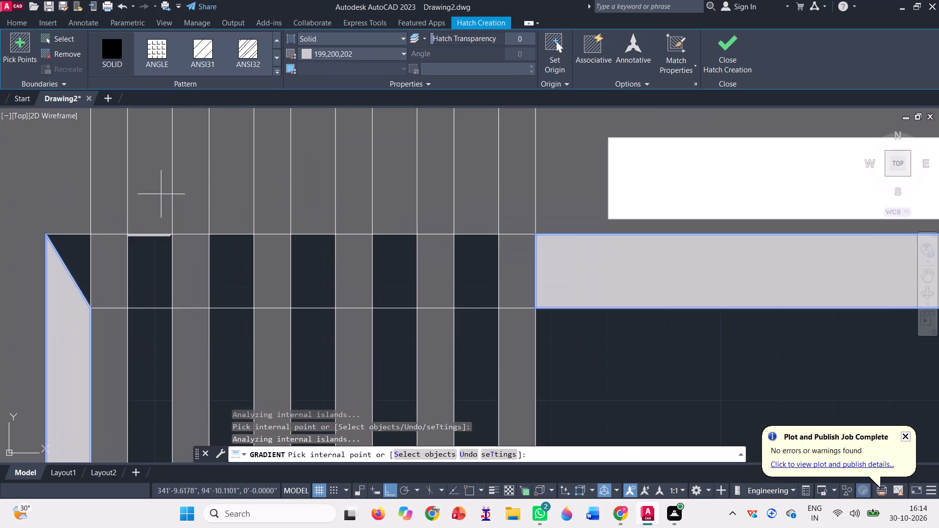
pyautogui.click(70, 246)
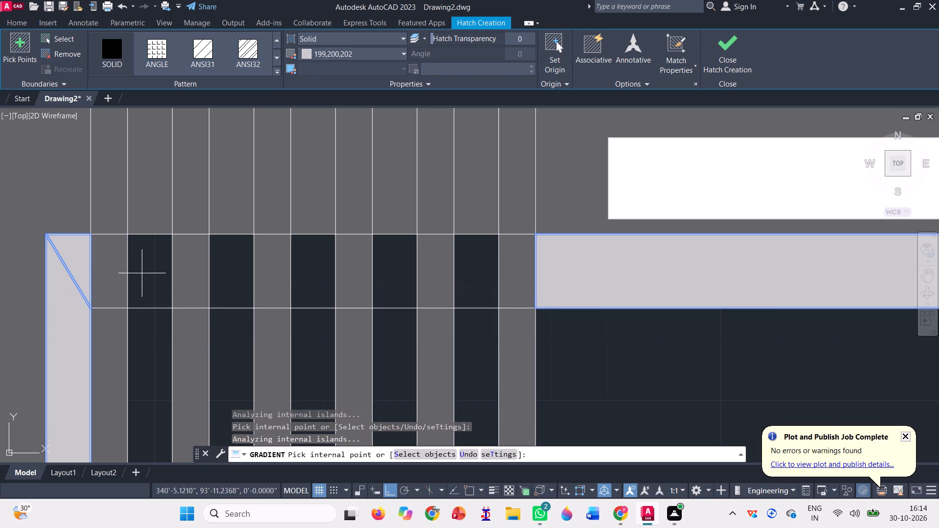
# Fill the five gaps between the slats along the balcony's top strip with light grey and finish the hatch.
pyautogui.click(146, 285)
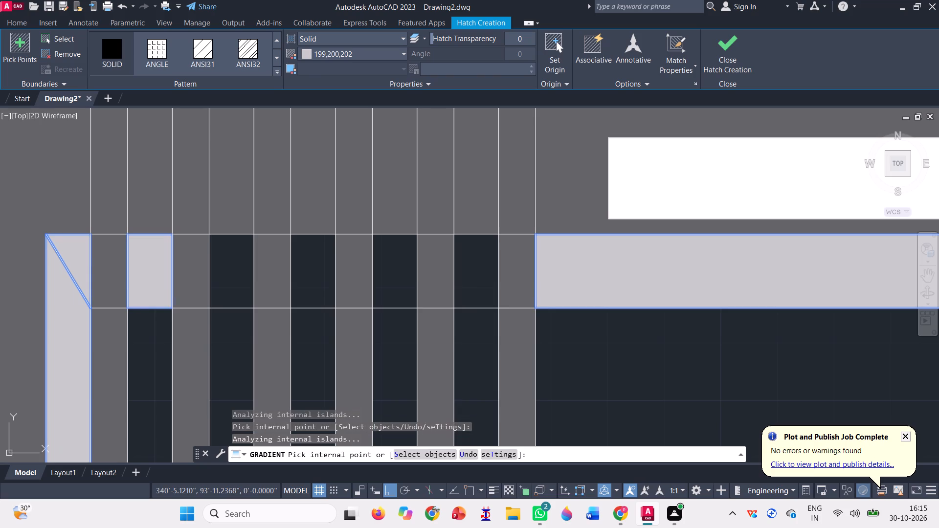
pyautogui.click(223, 268)
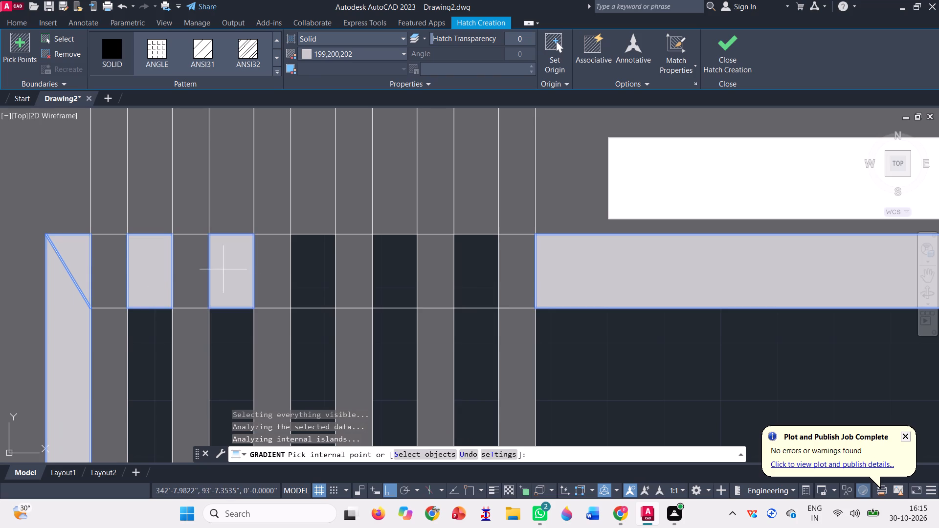
pyautogui.click(313, 281)
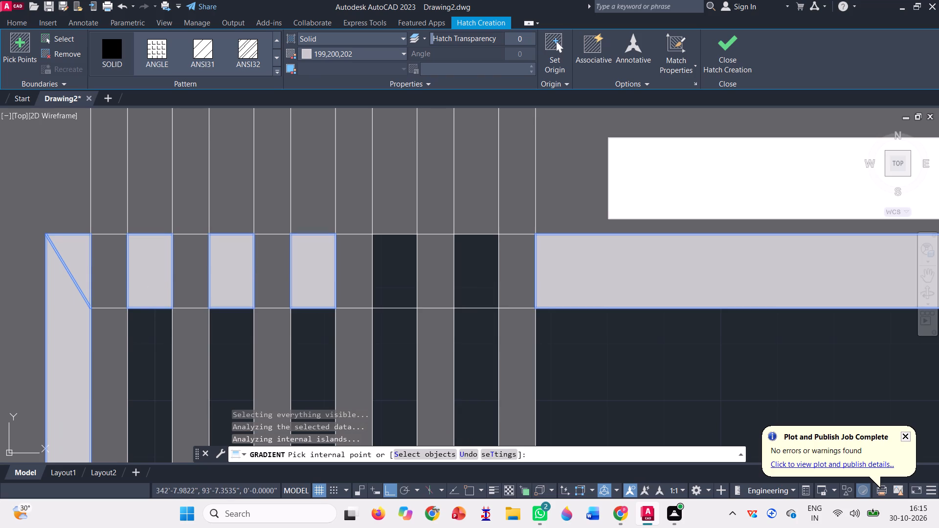
pyautogui.click(395, 268)
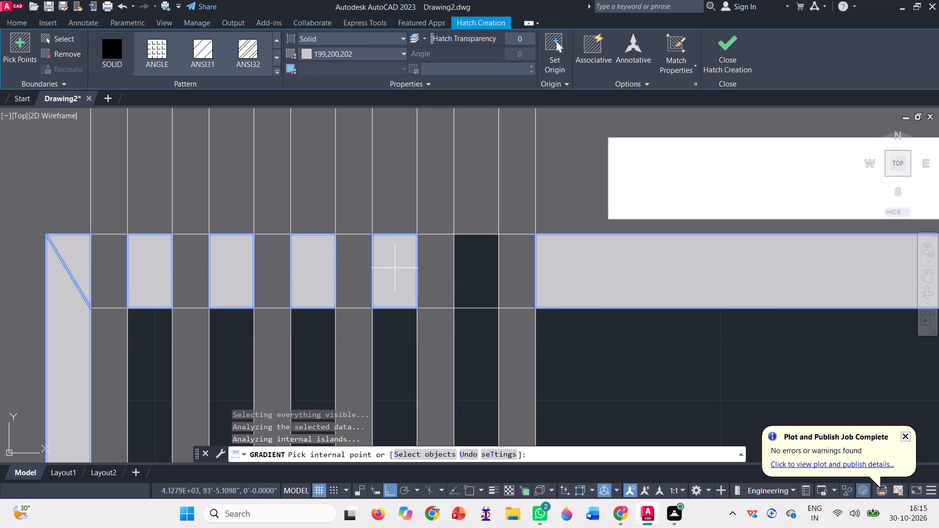
pyautogui.click(472, 283)
pyautogui.scroll(-7, 251, 249)
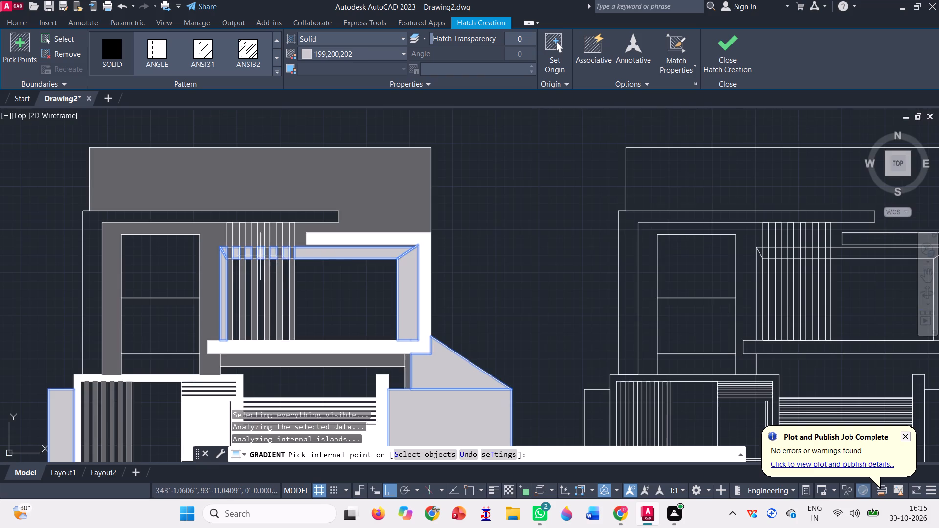
pyautogui.click(738, 62)
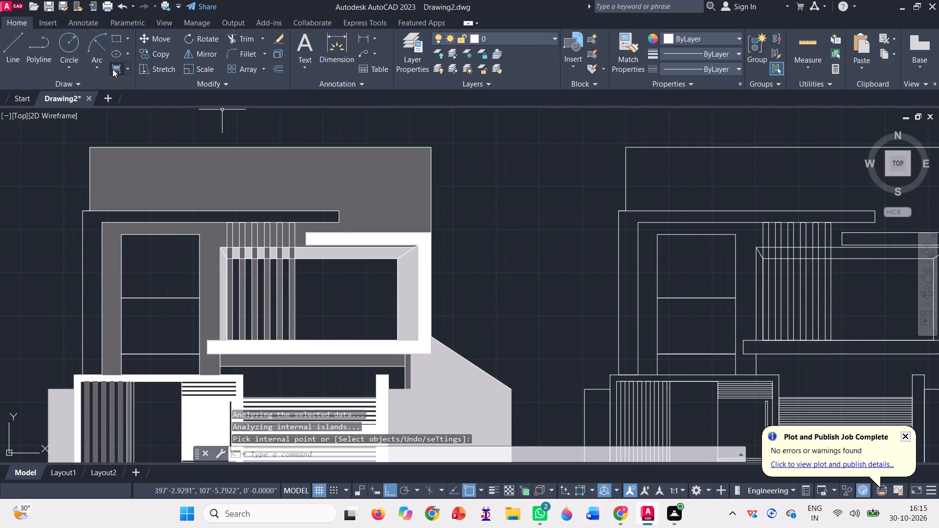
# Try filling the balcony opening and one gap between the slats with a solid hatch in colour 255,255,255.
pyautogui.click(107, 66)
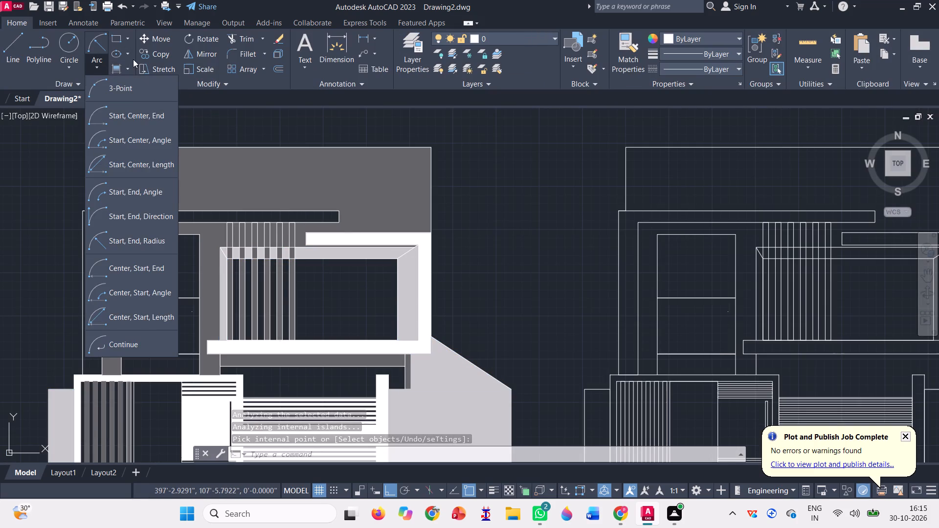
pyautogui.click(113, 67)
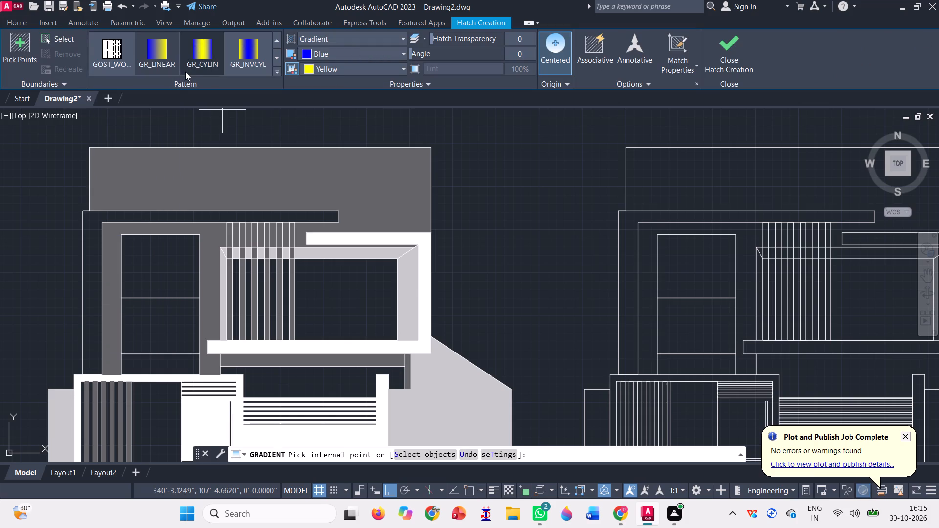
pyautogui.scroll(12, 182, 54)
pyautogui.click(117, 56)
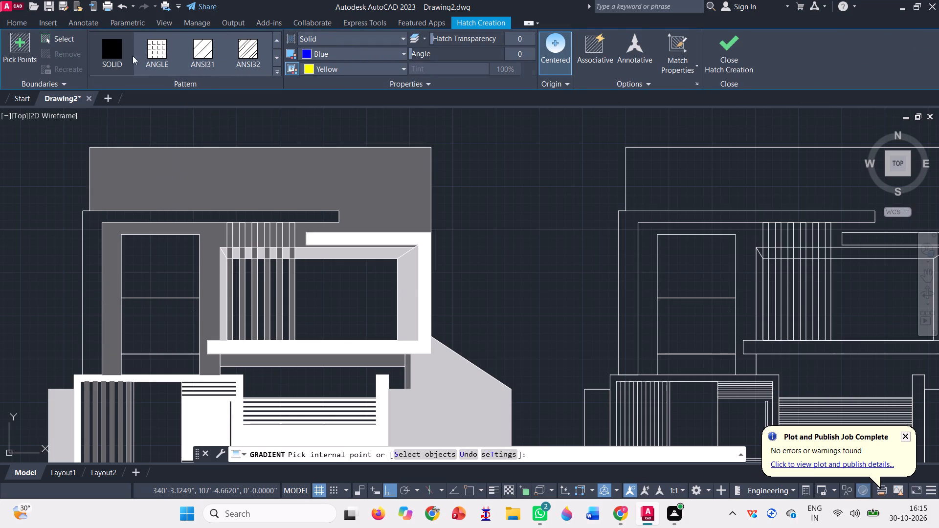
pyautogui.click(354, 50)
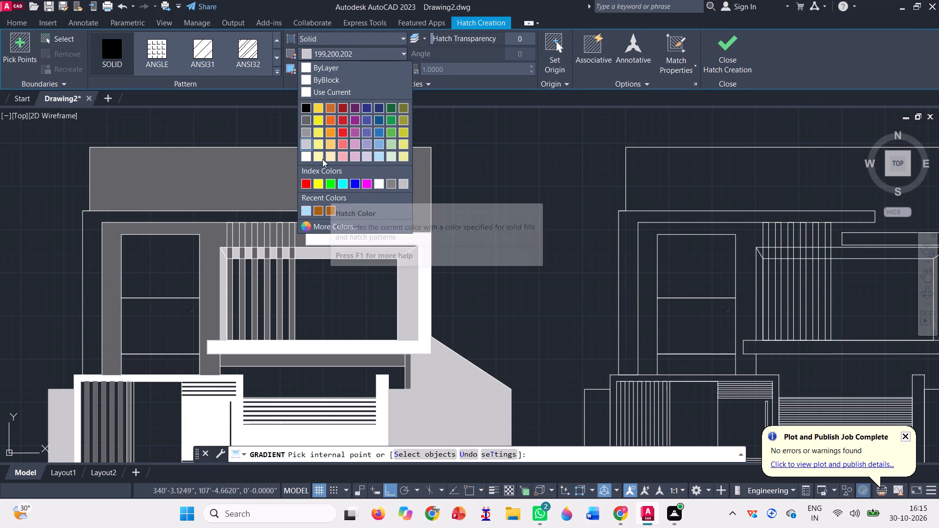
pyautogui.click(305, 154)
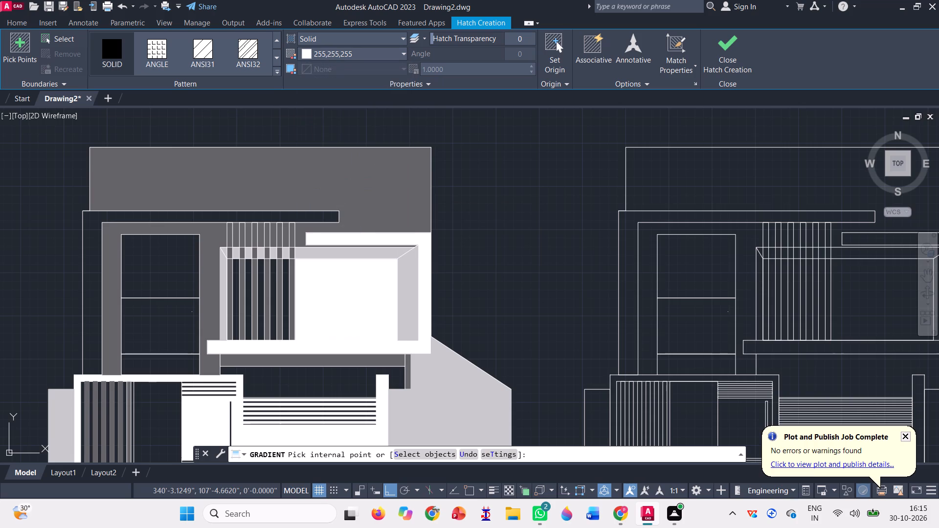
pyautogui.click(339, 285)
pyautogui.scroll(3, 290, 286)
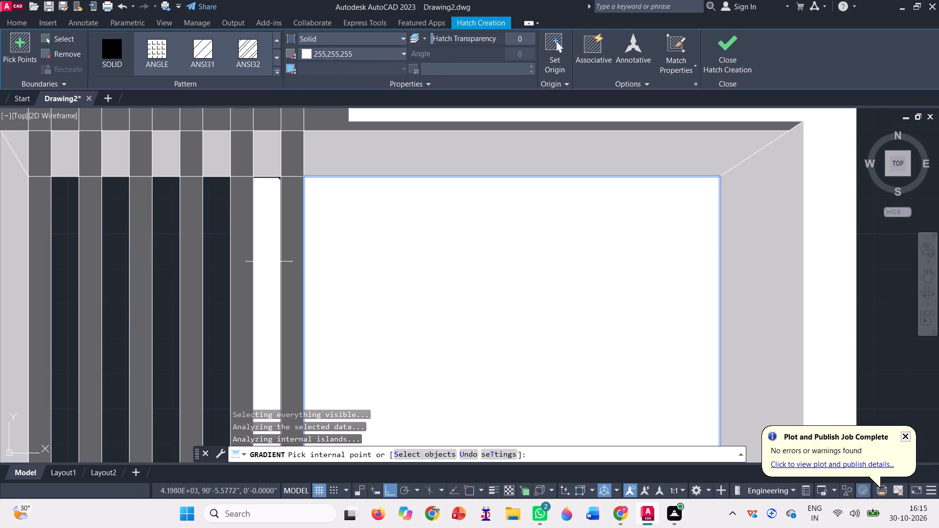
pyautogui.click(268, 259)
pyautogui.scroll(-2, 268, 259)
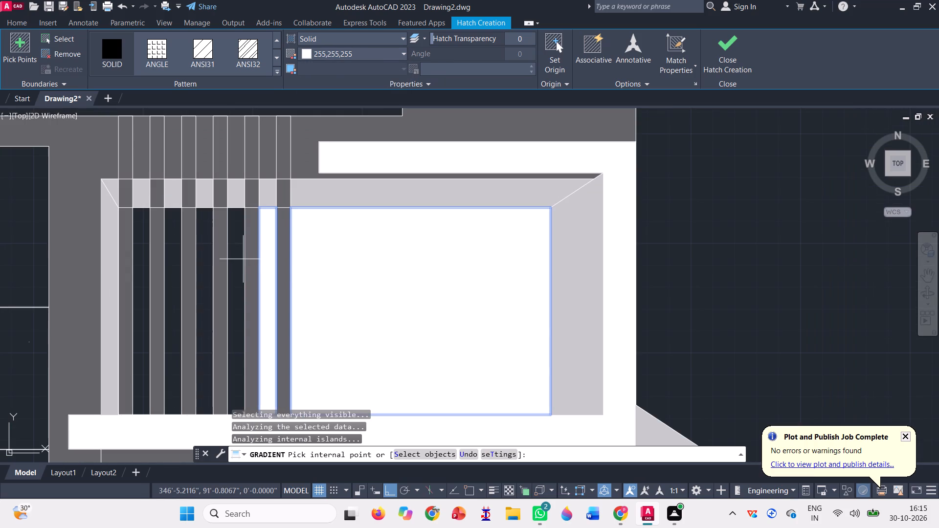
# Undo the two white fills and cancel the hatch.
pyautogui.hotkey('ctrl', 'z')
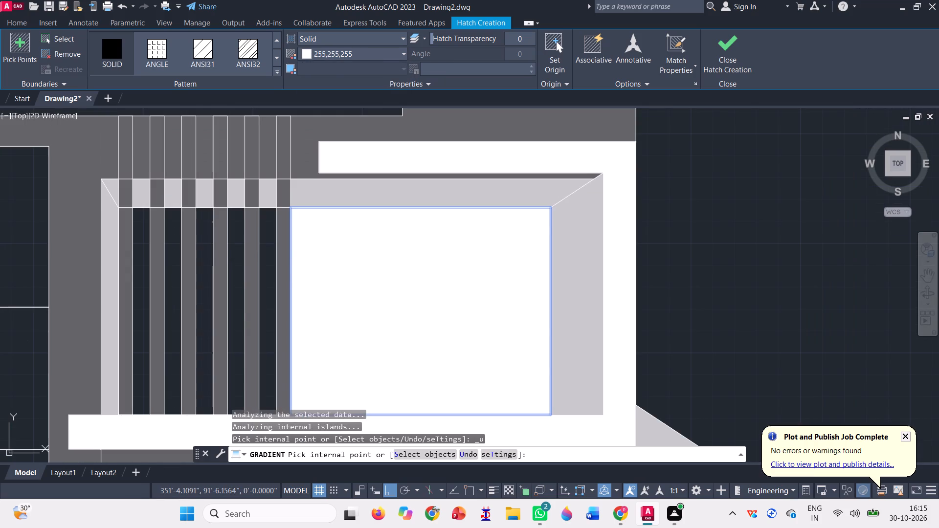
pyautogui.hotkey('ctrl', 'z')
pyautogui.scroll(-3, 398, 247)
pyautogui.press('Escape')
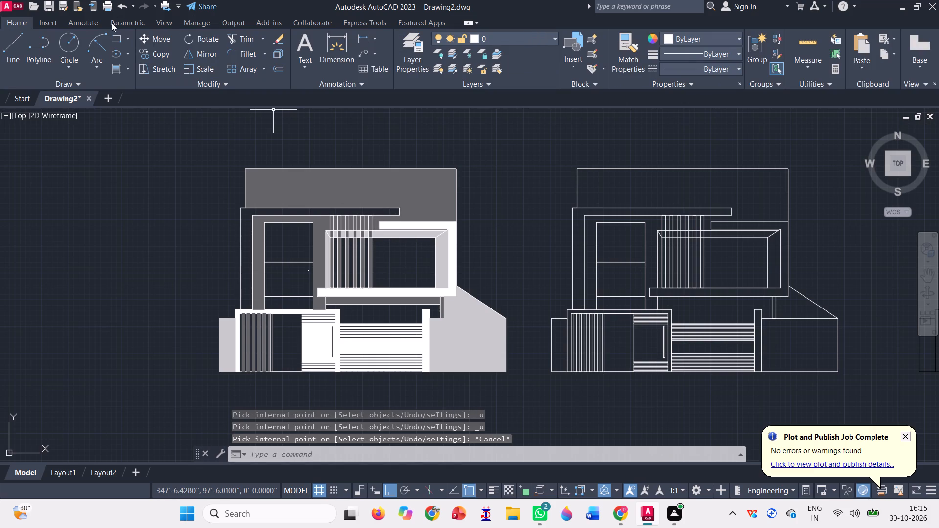
# Draw a rectangle inside the balcony opening of the middle, unhatched elevation, standing on the balcony's bottom frame.
pyautogui.click(115, 43)
pyautogui.scroll(-1, 106, 139)
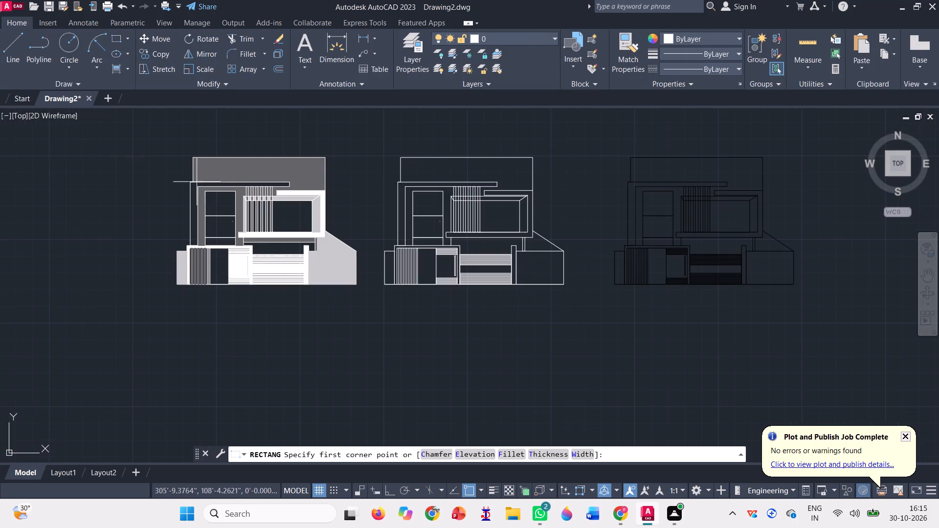
pyautogui.scroll(3, 529, 220)
pyautogui.click(453, 272)
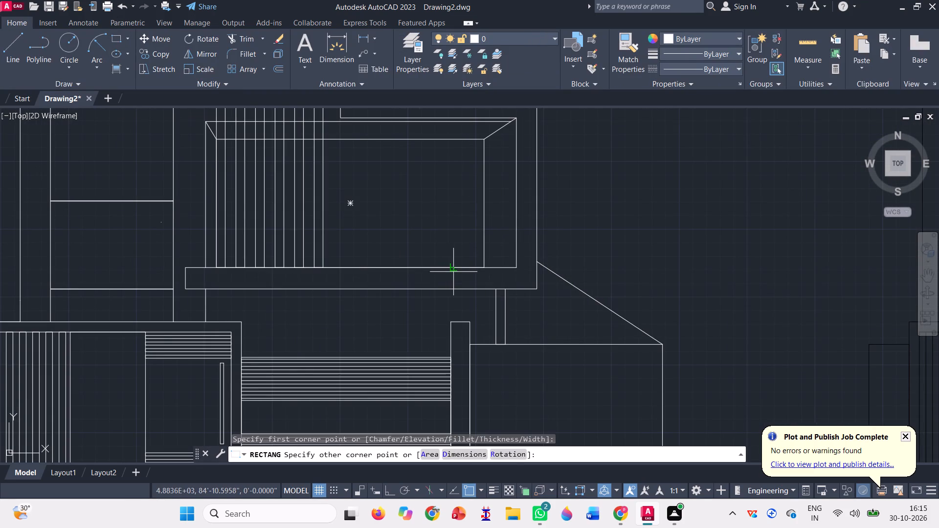
pyautogui.click(363, 175)
# Offset the new balcony rectangle inward by 0'-3.7660".
pyautogui.click(279, 72)
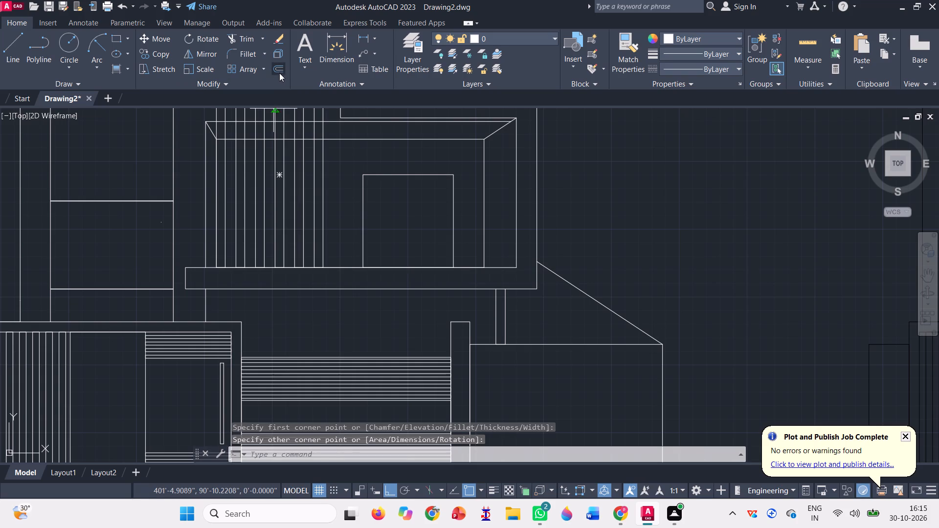
pyautogui.press('space')
pyautogui.click(362, 188)
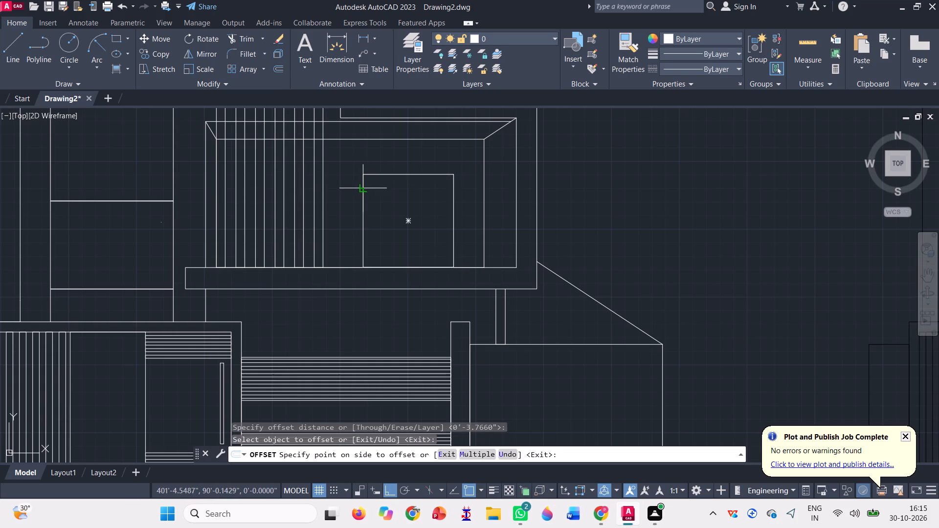
pyautogui.click(370, 197)
pyautogui.scroll(2, 366, 173)
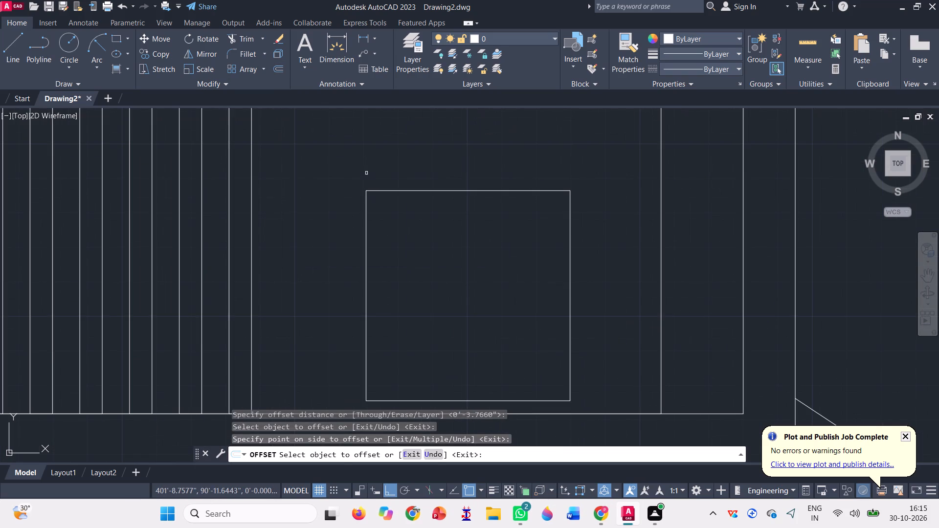
# Offset the balcony rectangle outward by 0'-3.7660" so its base meets the balcony's bottom frame.
pyautogui.click(369, 203)
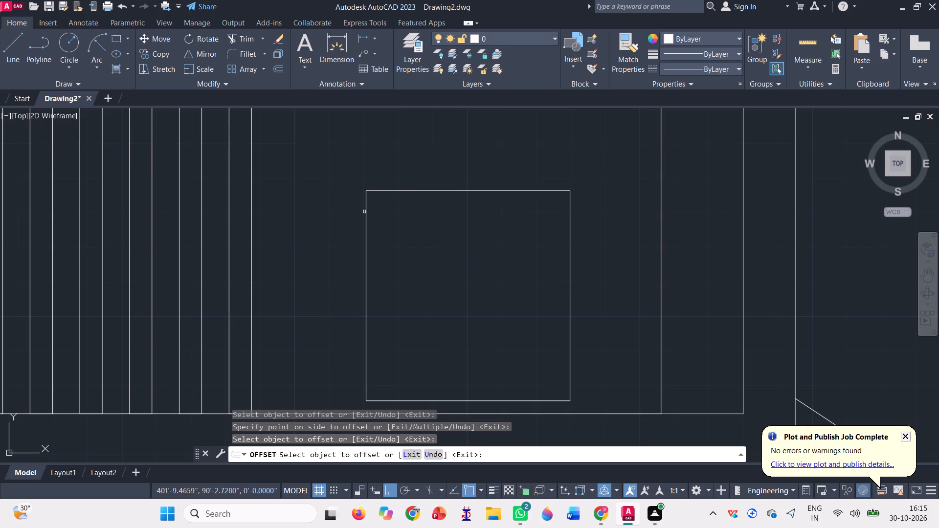
pyautogui.click(365, 212)
pyautogui.click(349, 201)
pyautogui.scroll(-2, 350, 170)
pyautogui.press('Escape')
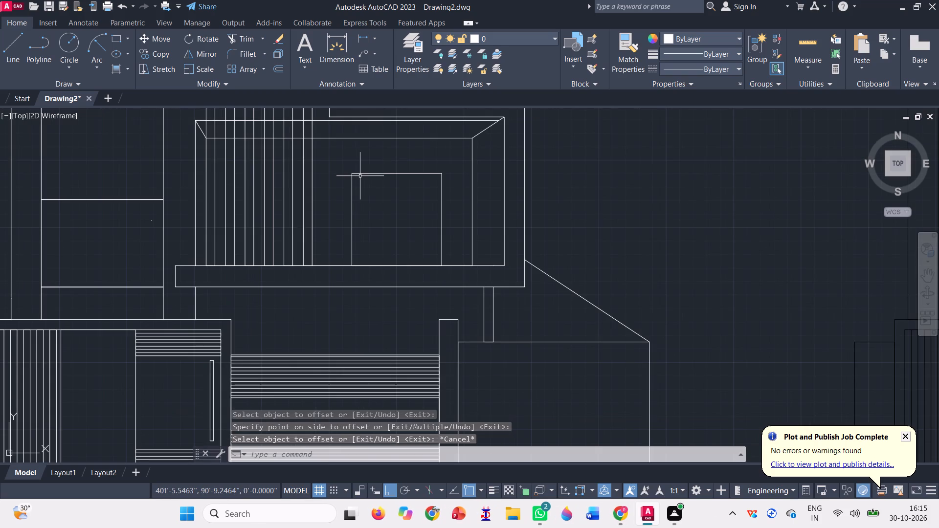
# Draw a vertical construction line along the balcony rectangle's left edge and copy it to the rectangle's right edge.
pyautogui.write('xl')
pyautogui.press('Return')
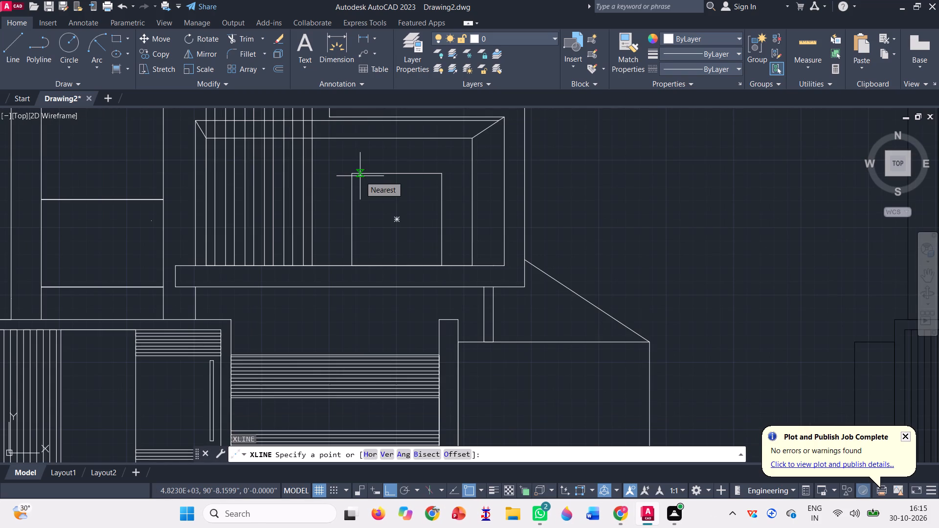
pyautogui.click(352, 175)
pyautogui.click(358, 219)
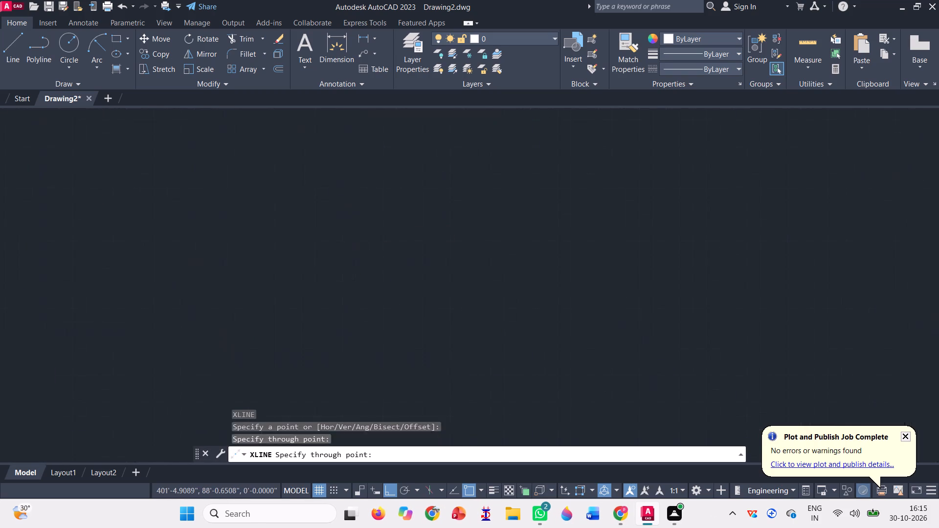
pyautogui.press('space')
pyautogui.click(358, 164)
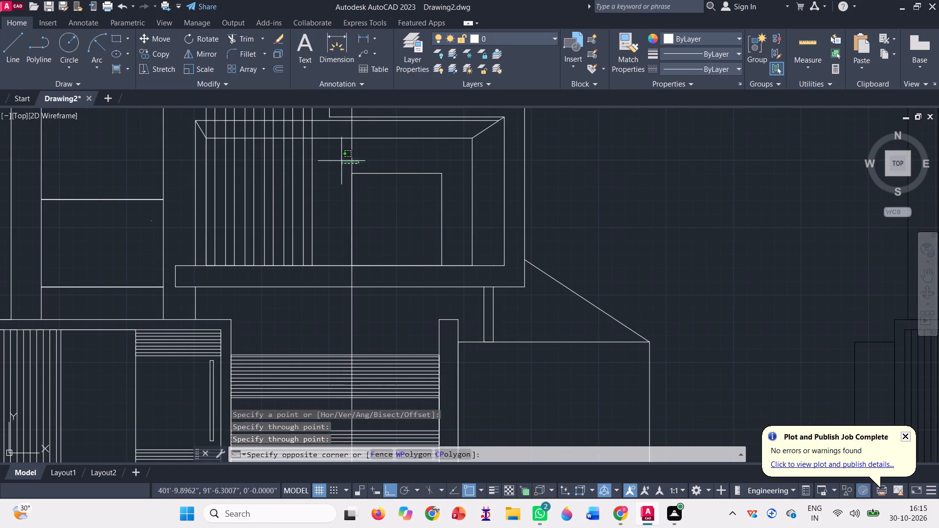
pyautogui.click(341, 160)
pyautogui.write('co')
pyautogui.press('space')
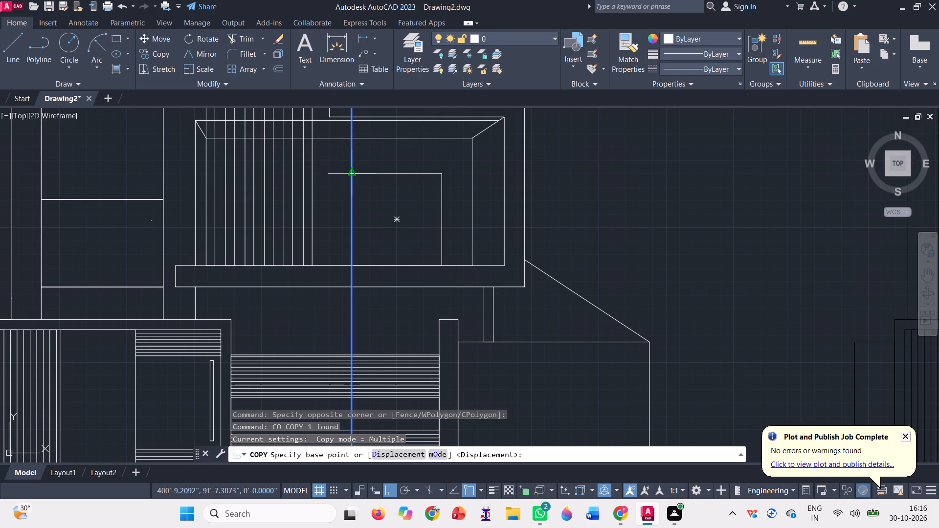
pyautogui.click(353, 173)
pyautogui.click(440, 172)
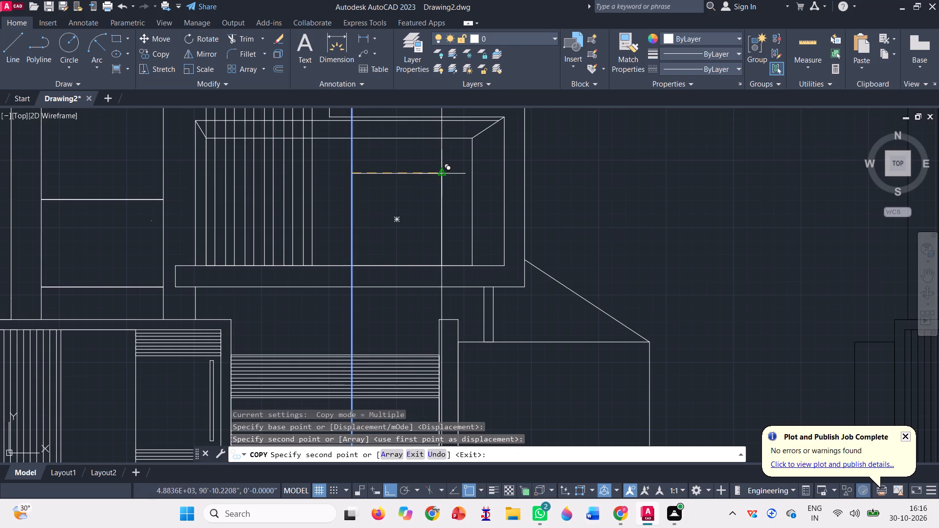
pyautogui.press('space')
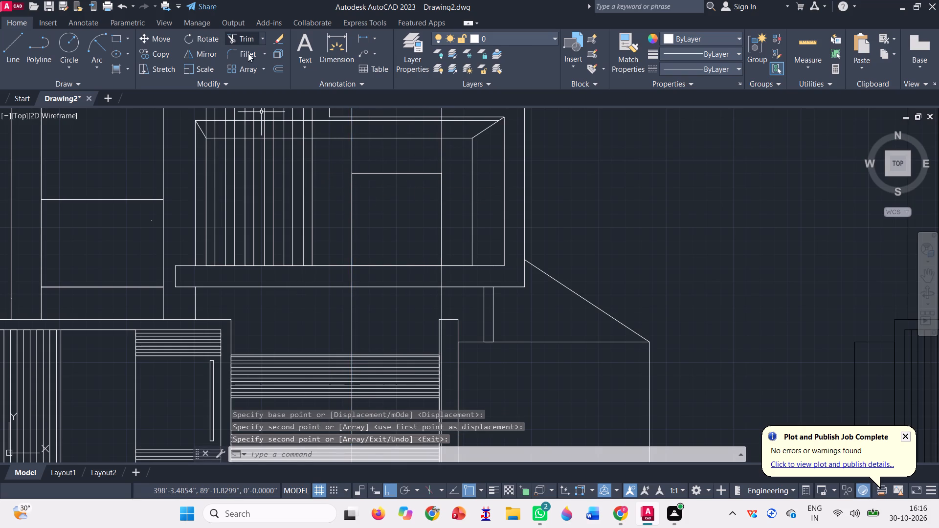
# Draw a horizontal construction line along the top edge of the balcony rectangle.
pyautogui.write('xl')
pyautogui.press('Return')
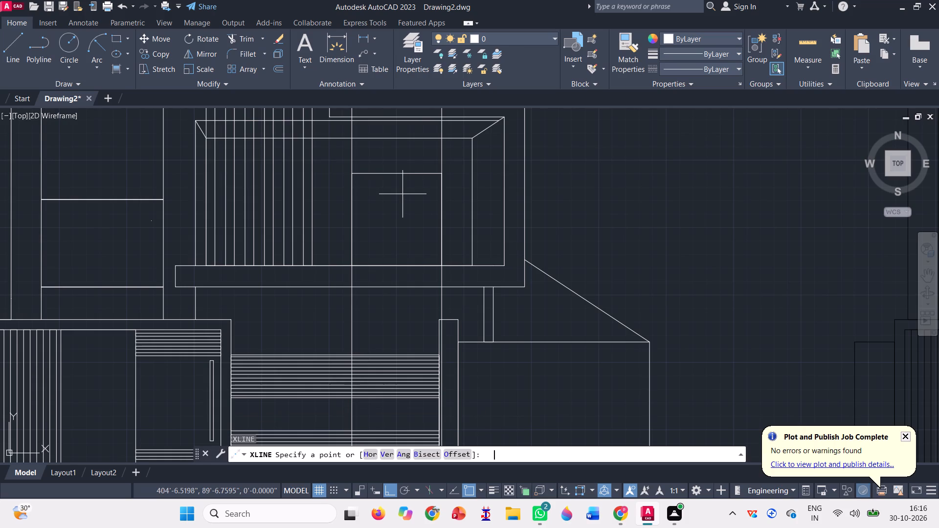
pyautogui.click(351, 171)
pyautogui.click(626, 160)
pyautogui.press('space')
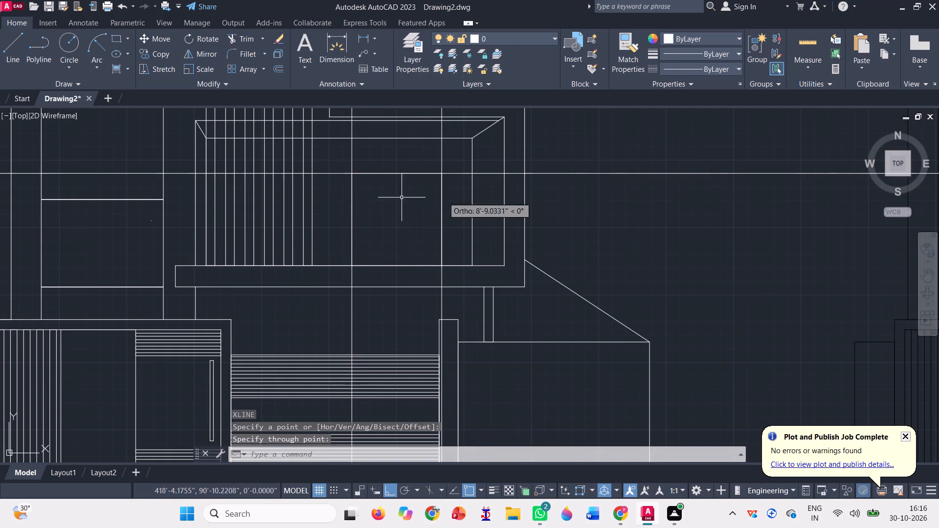
# Offset the balcony rectangle inward by 0'-3.7660".
pyautogui.click(277, 66)
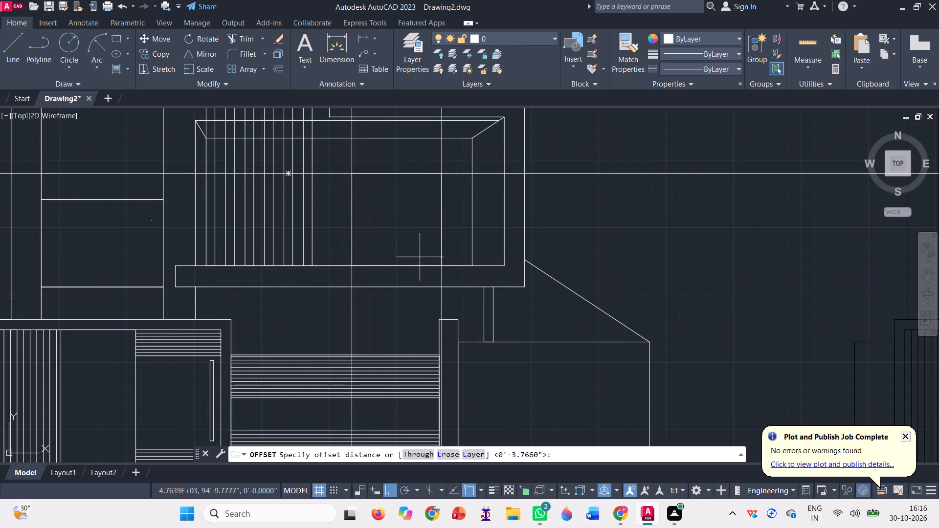
pyautogui.press('space')
pyautogui.click(404, 265)
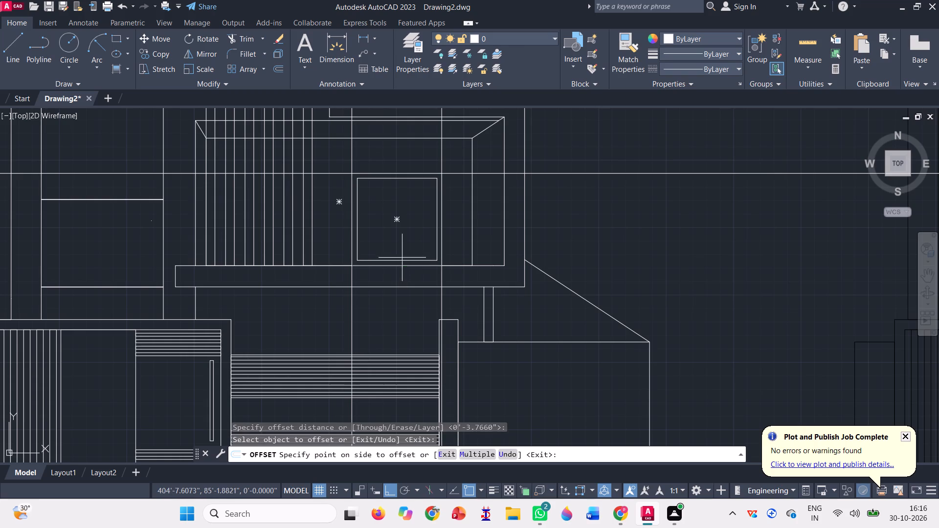
pyautogui.click(401, 248)
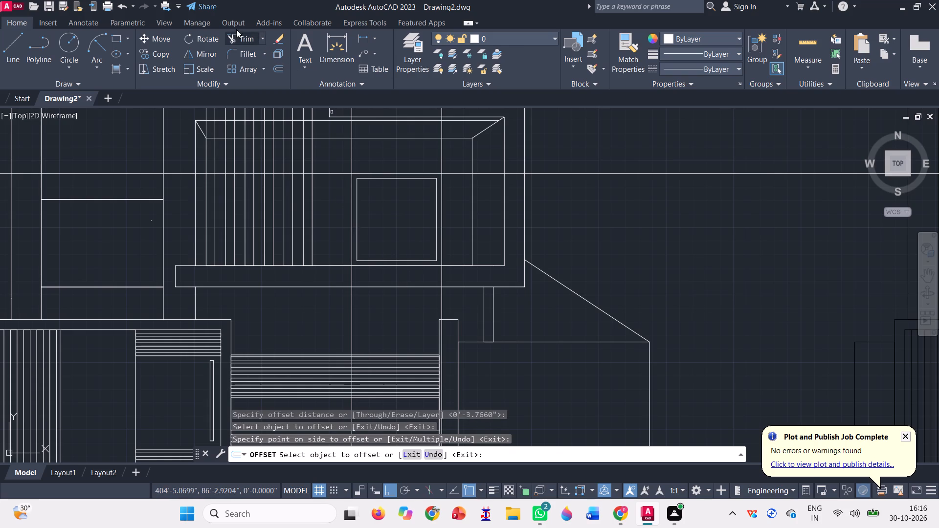
# Draw an outer rectangle between the construction lines, from their upper-left intersection down to the balcony's bottom frame.
pyautogui.click(113, 39)
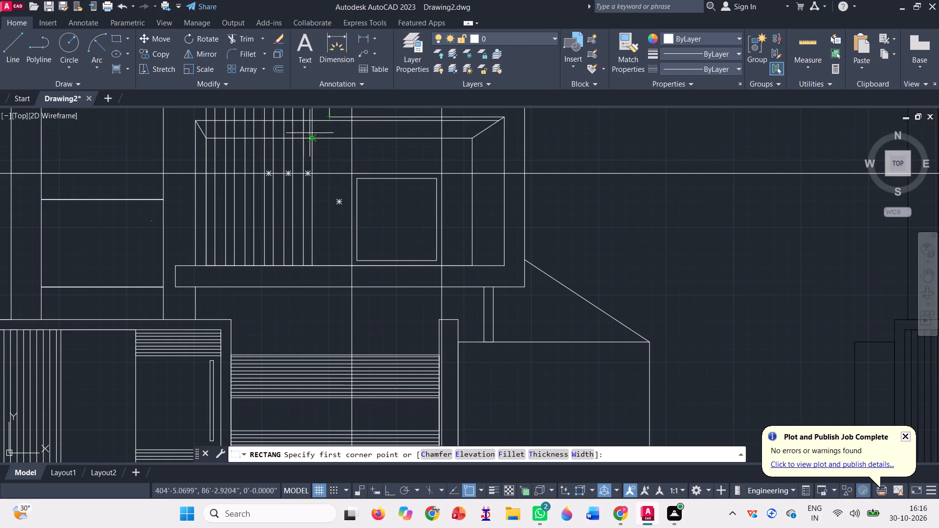
pyautogui.click(351, 170)
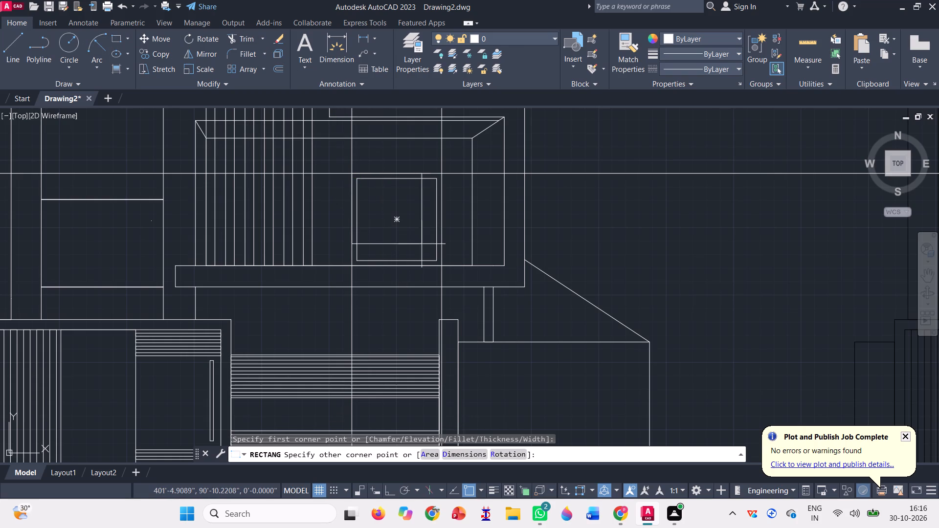
pyautogui.click(440, 265)
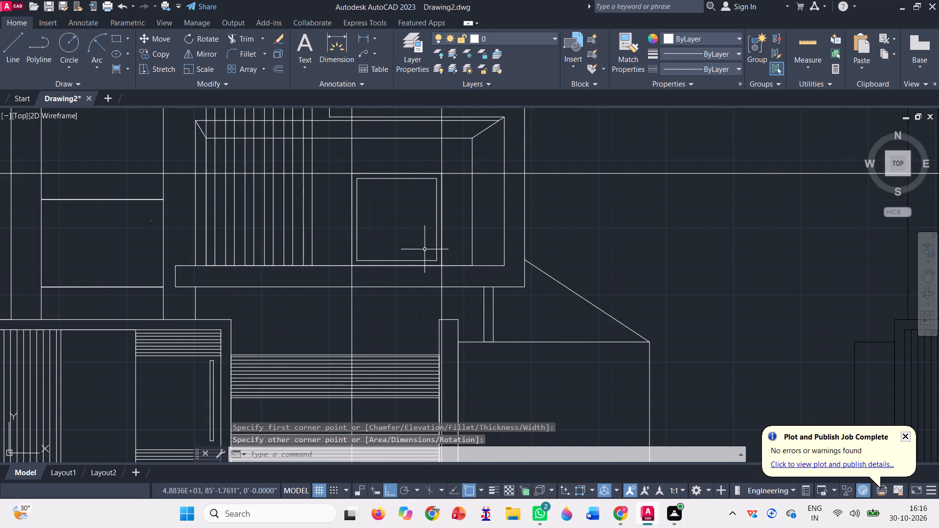
# Trim away the bottom edge of the inner balcony rectangle.
pyautogui.click(234, 40)
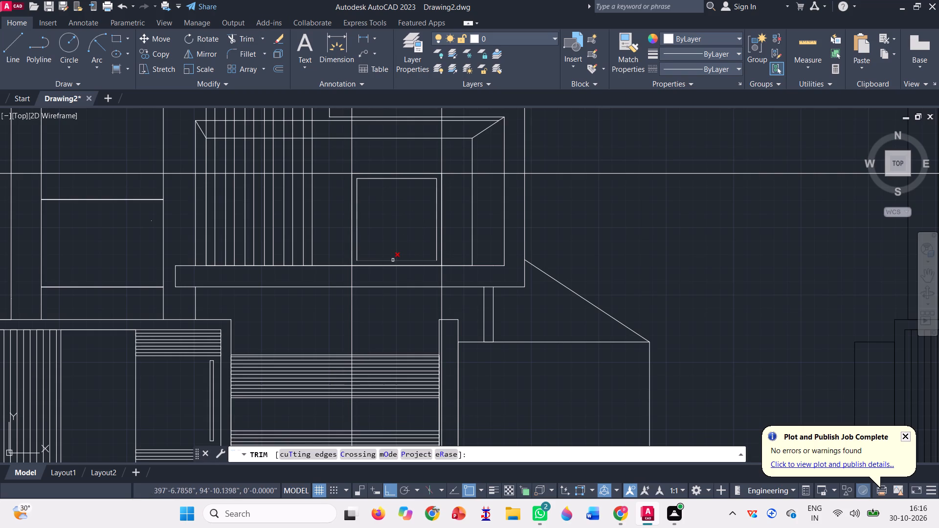
pyautogui.scroll(2, 394, 262)
pyautogui.click(394, 262)
pyautogui.click(399, 242)
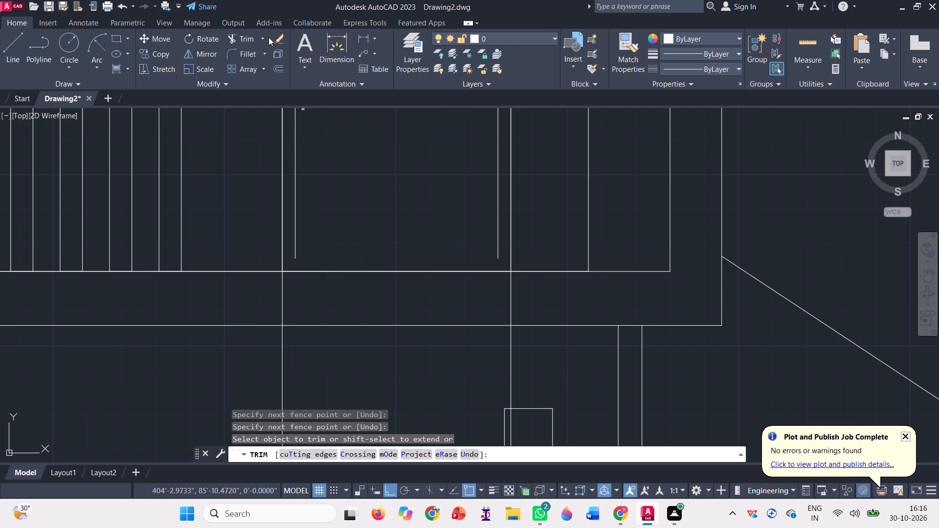
# Extend the two vertical sides of the inner rectangle down to the balcony's bottom frame.
pyautogui.click(259, 37)
pyautogui.click(266, 88)
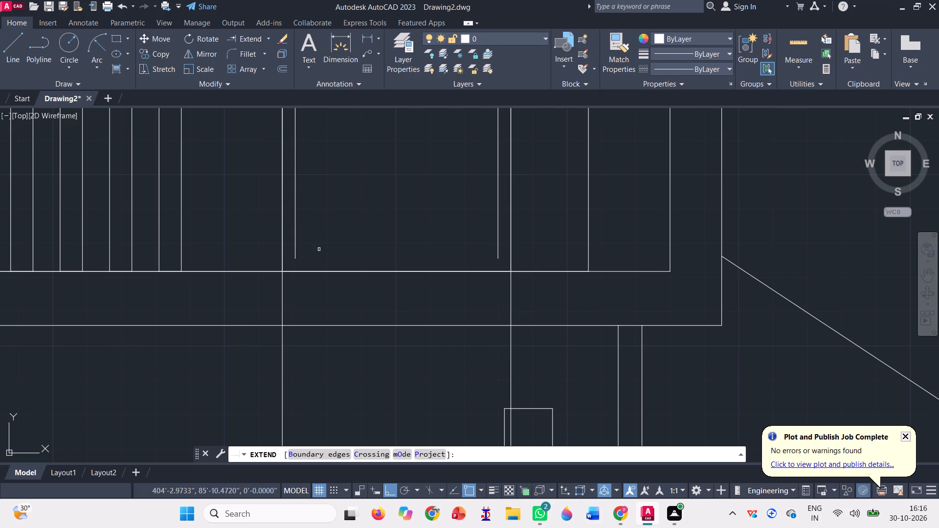
pyautogui.click(290, 238)
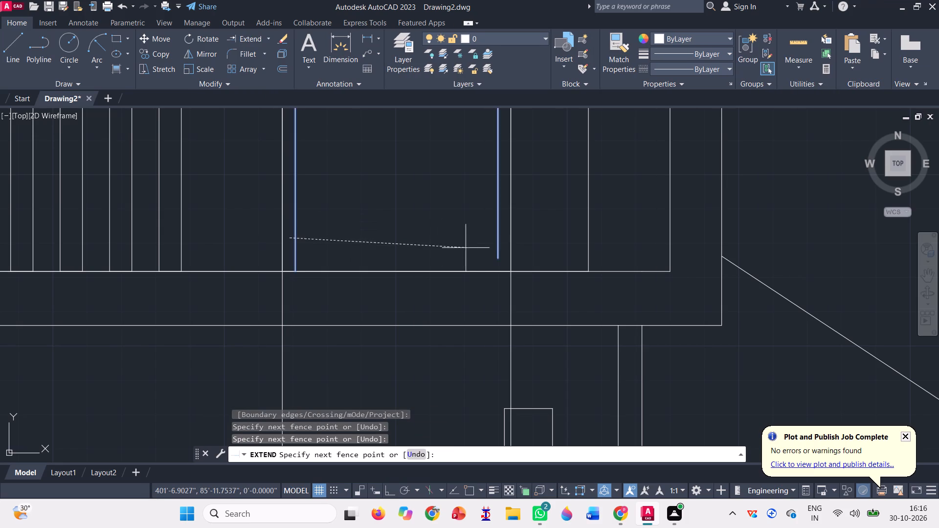
pyautogui.click(506, 247)
pyautogui.scroll(-2, 385, 221)
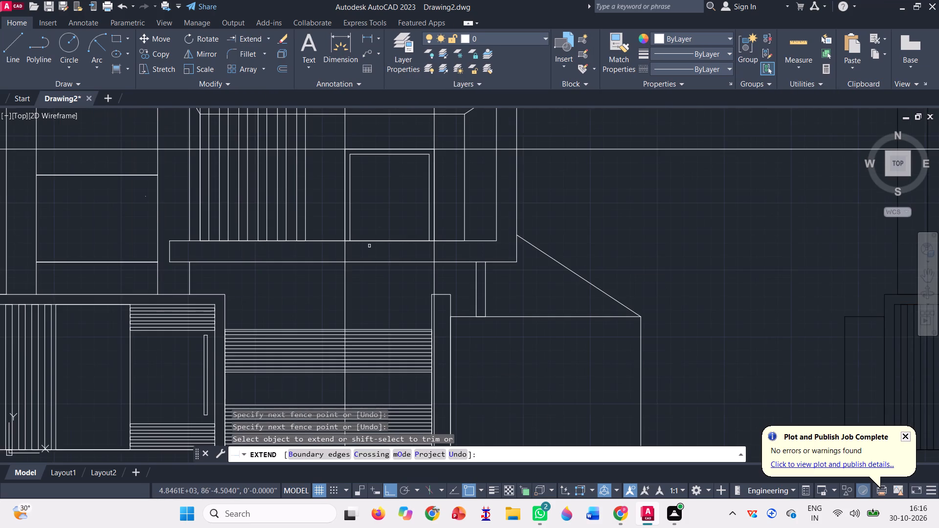
pyautogui.scroll(-1, 367, 247)
pyautogui.press('space')
# Delete the two vertical and one horizontal construction lines crossing the middle elevation.
pyautogui.scroll(-2, 413, 213)
pyautogui.click(474, 220)
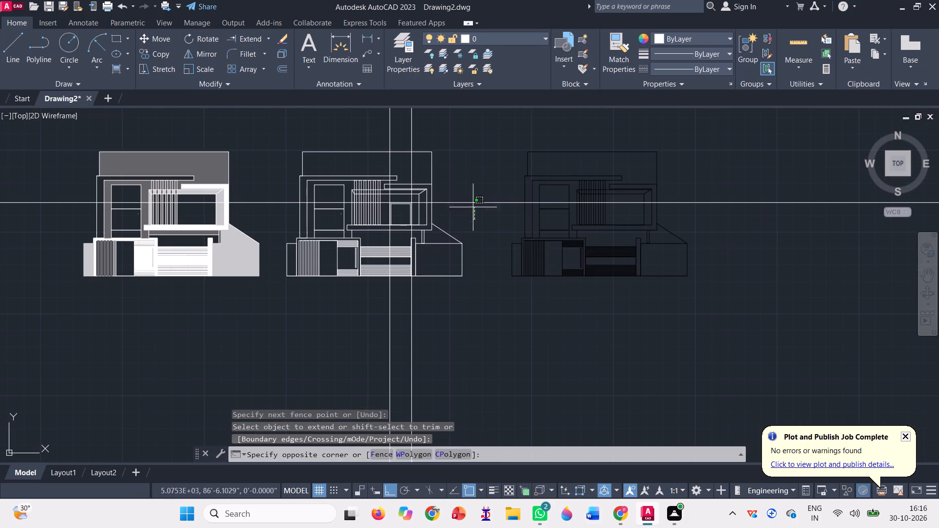
pyautogui.click(466, 193)
pyautogui.click(420, 123)
pyautogui.click(375, 122)
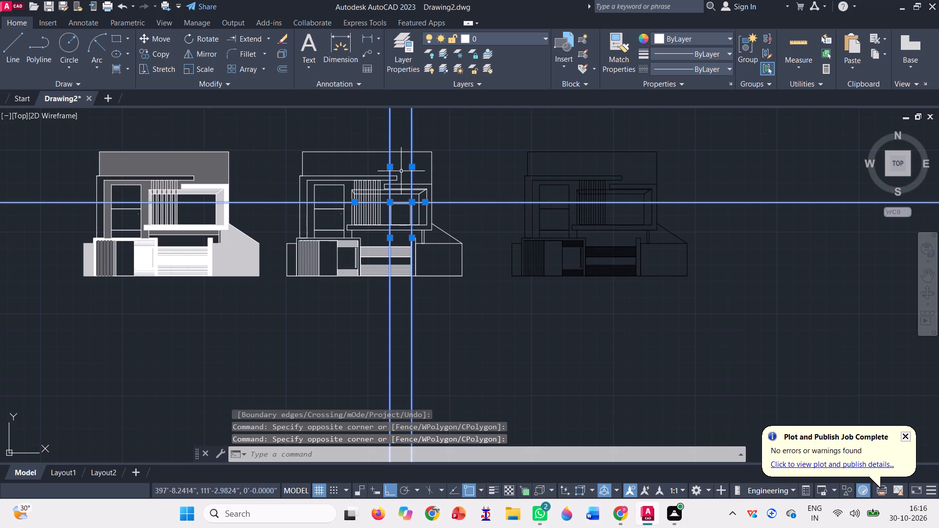
pyautogui.scroll(-1, 392, 192)
pyautogui.press('Delete')
# Draw a very thin vertical rectangle from the midpoint of the inner frame's top edge down to the balcony's bottom frame.
pyautogui.scroll(2, 378, 220)
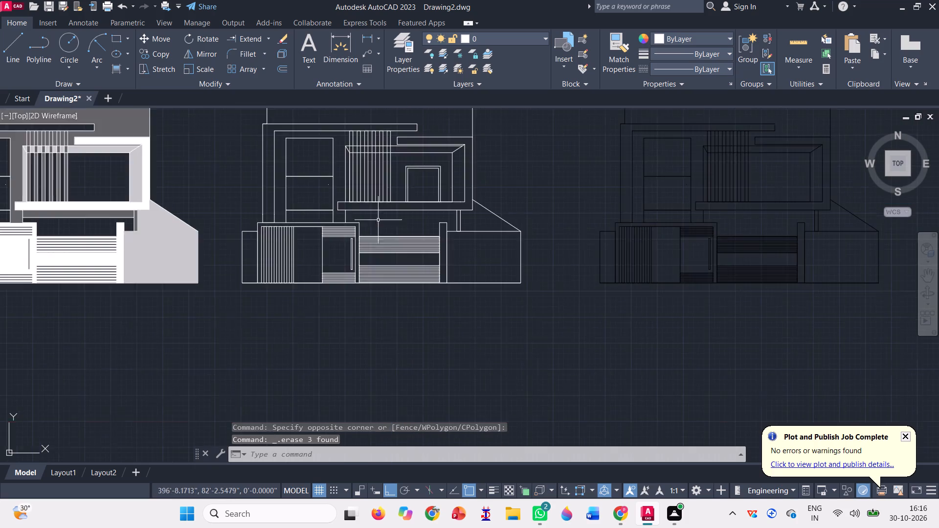
pyautogui.scroll(1, 378, 220)
pyautogui.scroll(-1, 406, 225)
pyautogui.scroll(2, 444, 165)
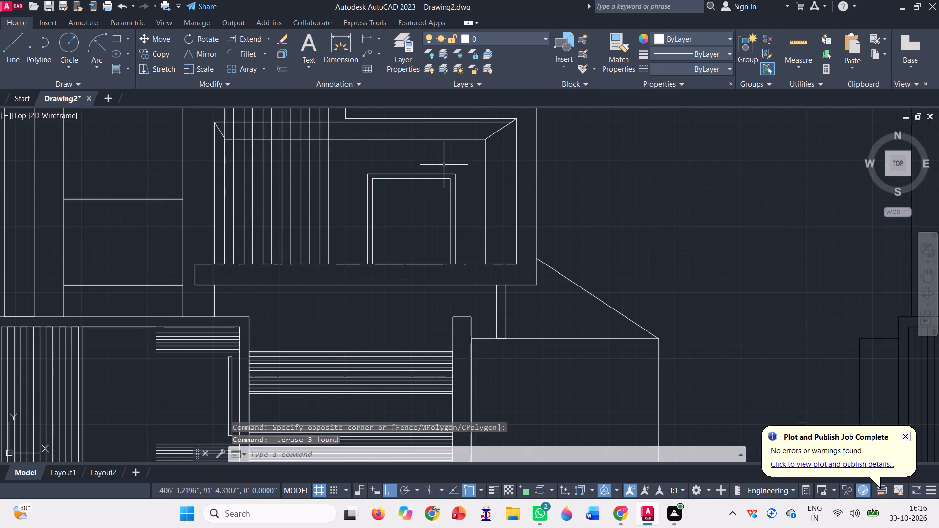
pyautogui.click(114, 36)
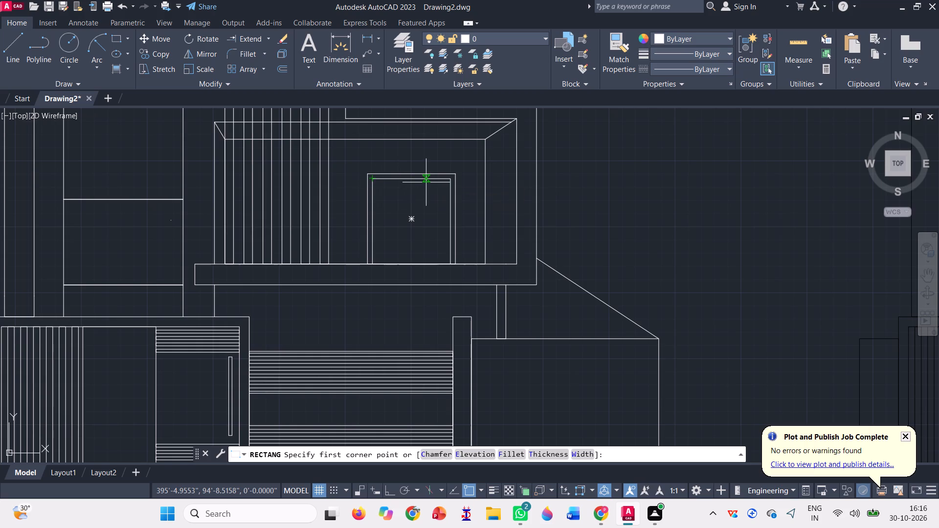
pyautogui.scroll(1, 426, 182)
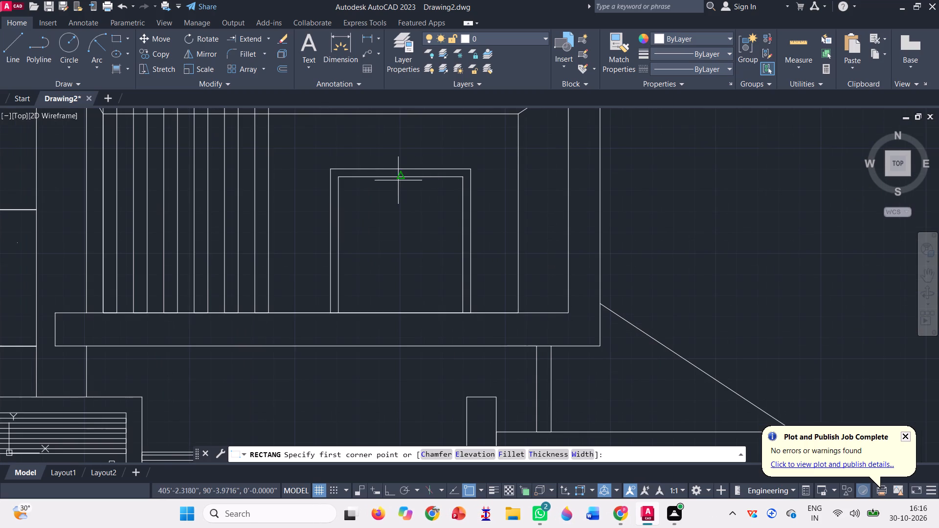
pyautogui.click(400, 176)
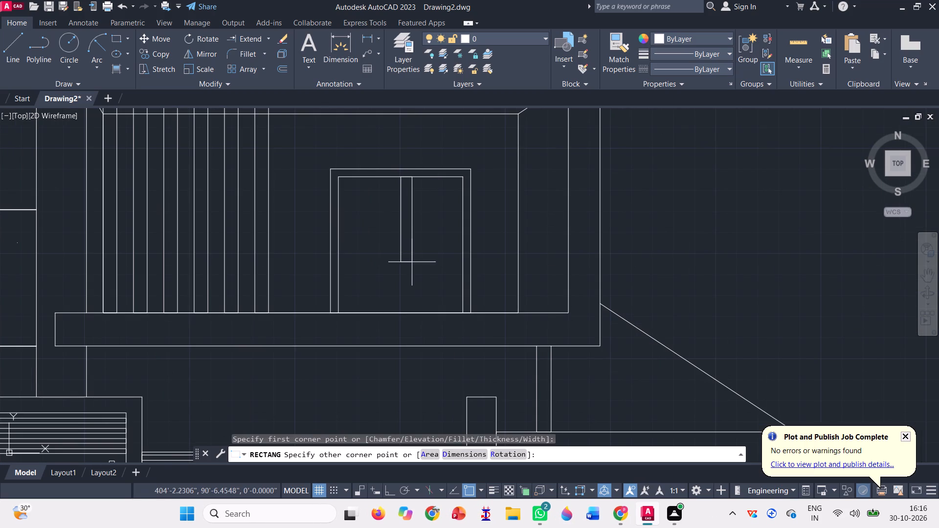
pyautogui.scroll(1, 404, 303)
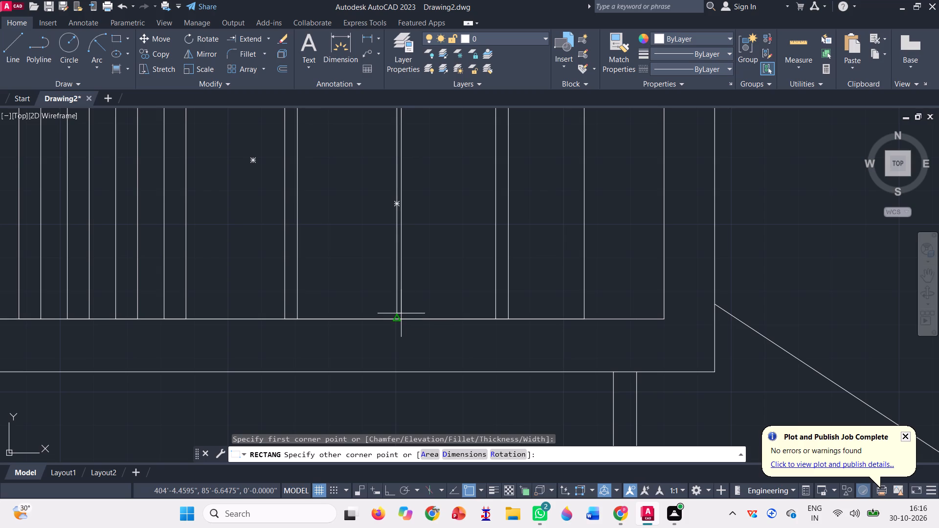
pyautogui.scroll(1, 401, 313)
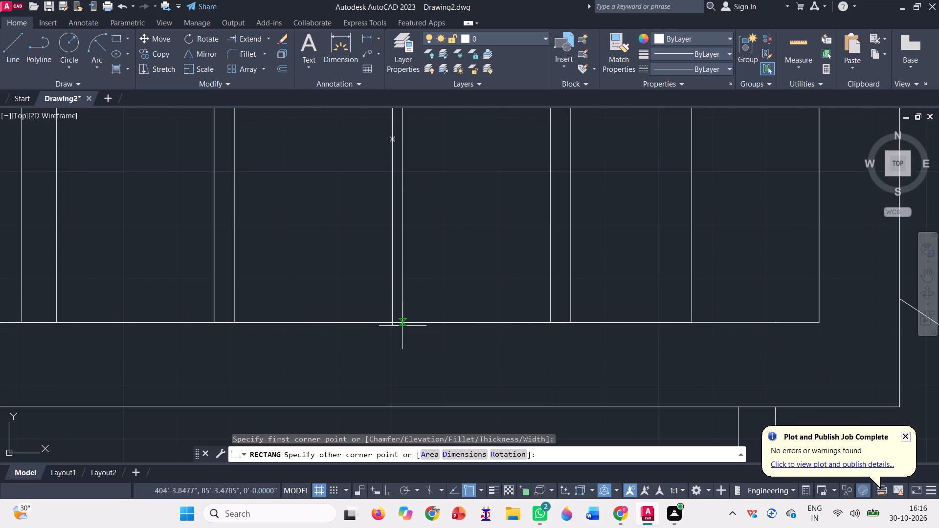
pyautogui.scroll(1, 401, 325)
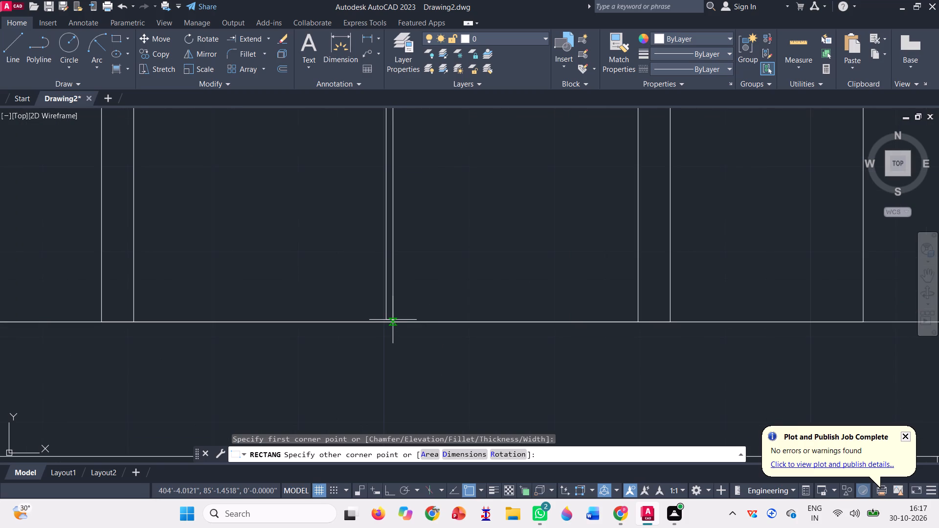
pyautogui.scroll(1, 393, 320)
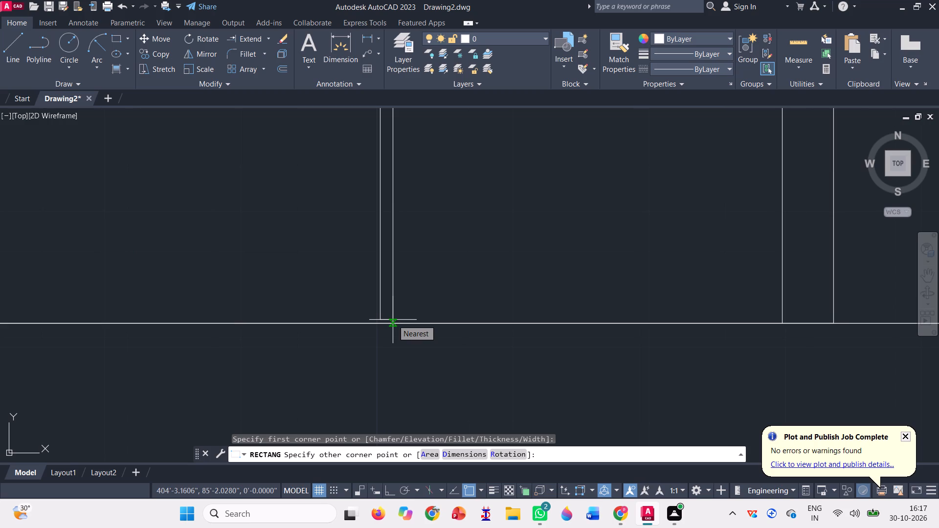
pyautogui.scroll(1, 393, 320)
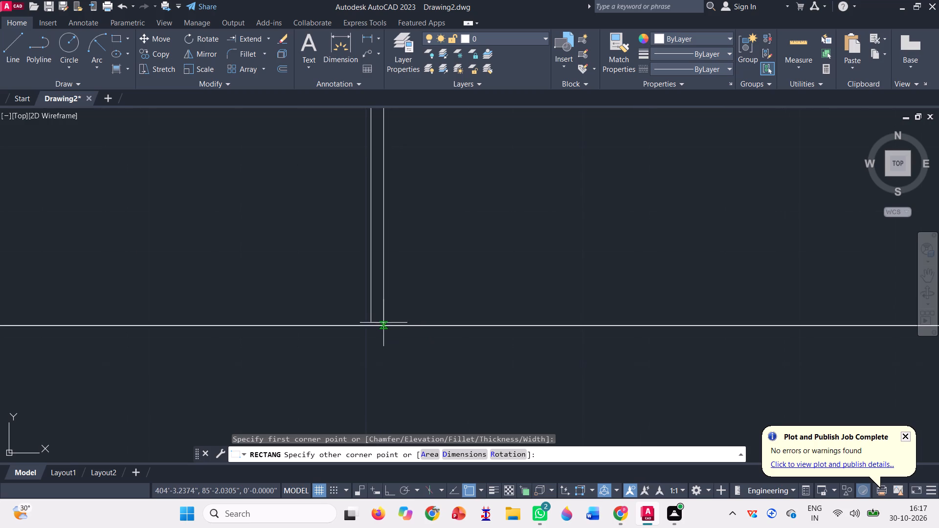
pyautogui.click(383, 323)
# Move the thin vertical rectangle so its top-edge midpoint sits on the midpoint of the inner frame's top edge.
pyautogui.scroll(-5, 380, 326)
pyautogui.click(400, 290)
pyautogui.click(358, 228)
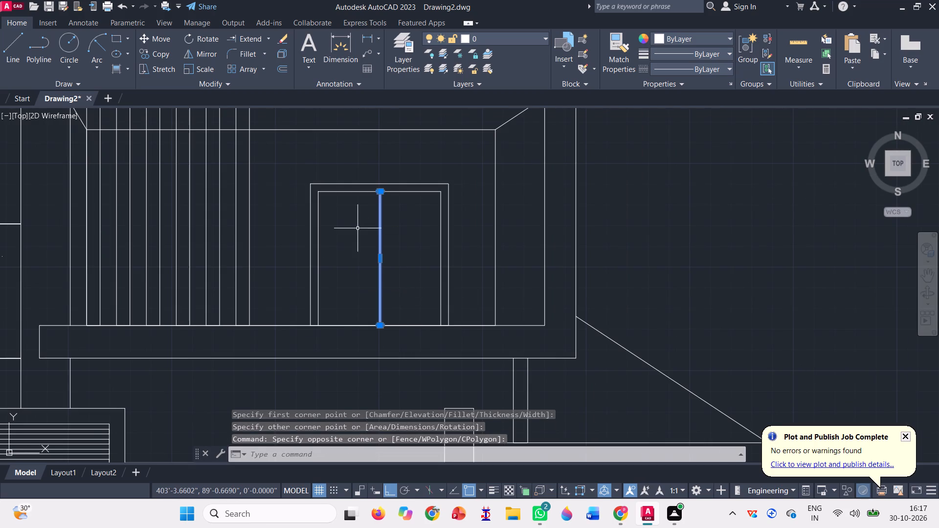
pyautogui.write('m')
pyautogui.press('space')
pyautogui.scroll(2, 395, 161)
pyautogui.scroll(3, 333, 252)
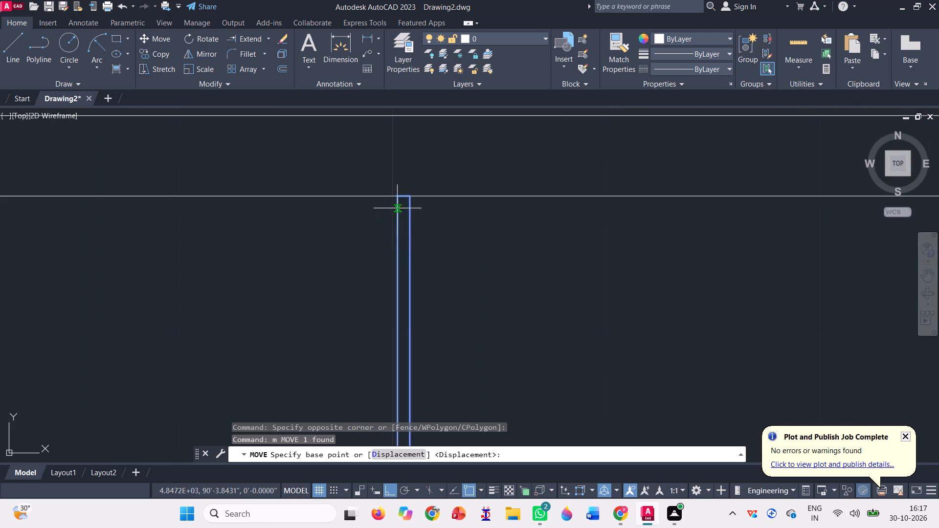
pyautogui.click(403, 193)
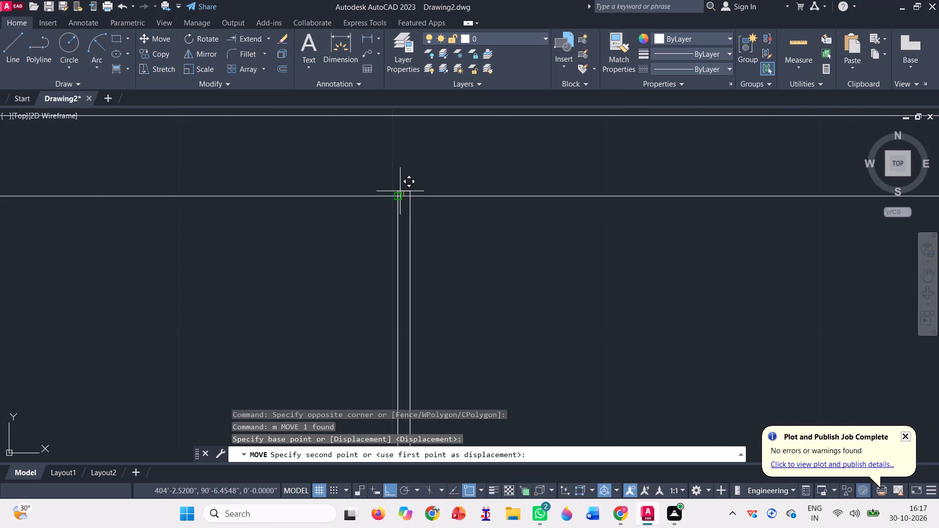
pyautogui.click(400, 196)
# Copy the balcony opening's two frames and centre divider to the black-line and hatched elevations, using each building's lower-right ground corner as reference.
pyautogui.scroll(-5, 330, 204)
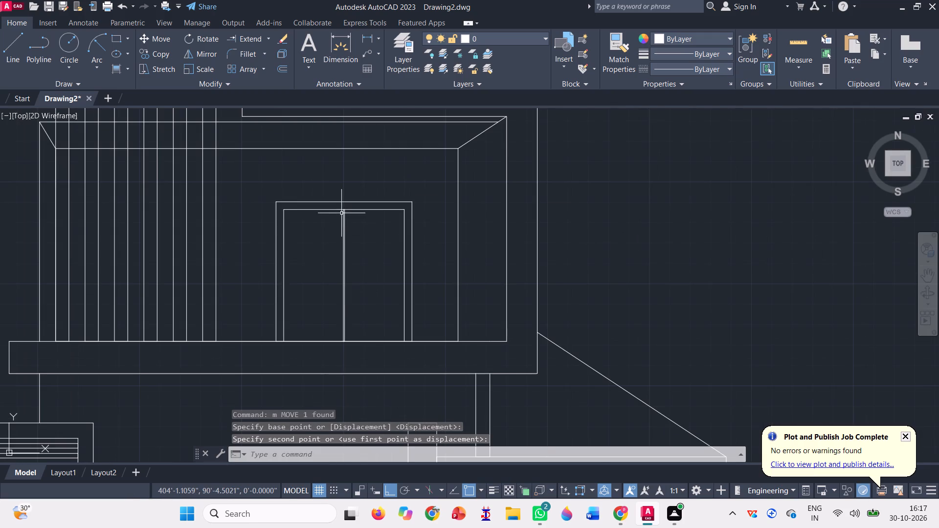
pyautogui.scroll(-1, 325, 218)
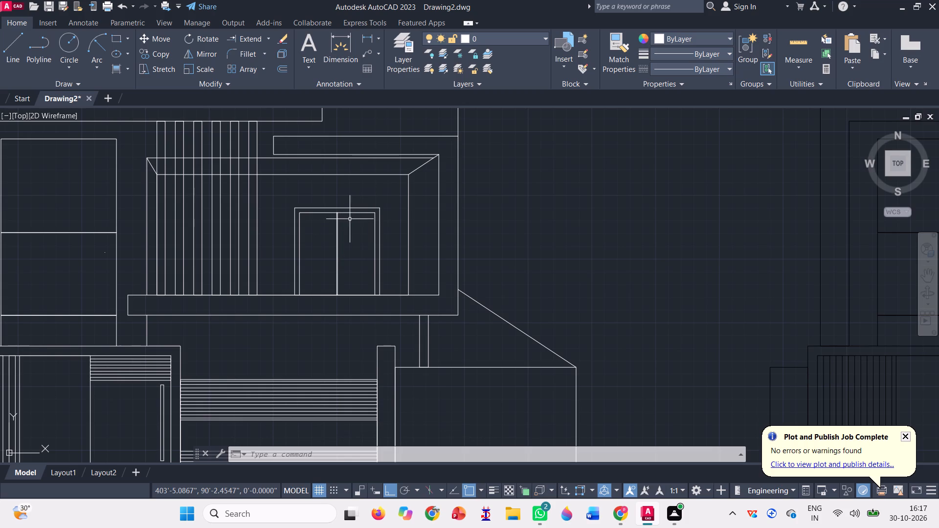
pyautogui.scroll(-1, 340, 215)
pyautogui.scroll(2, 352, 228)
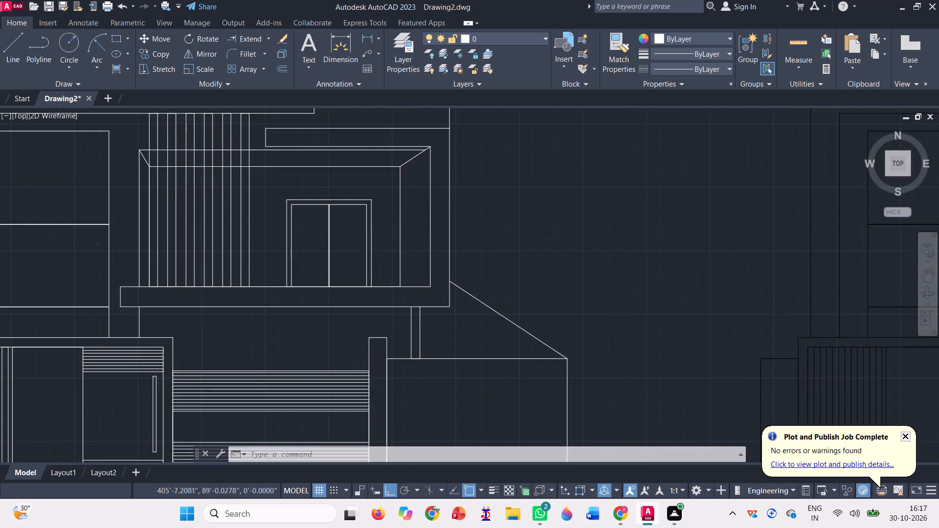
pyautogui.click(391, 255)
pyautogui.click(232, 170)
pyautogui.scroll(-2, 275, 195)
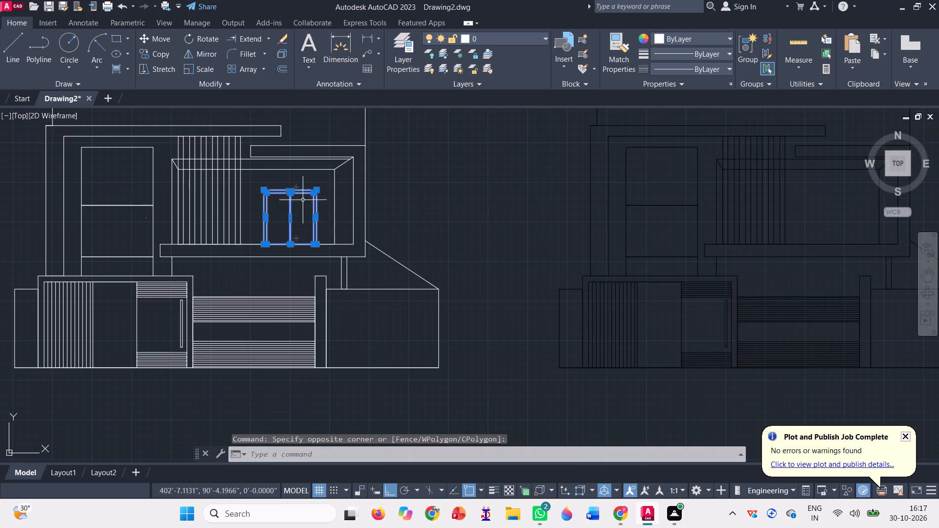
pyautogui.write('co')
pyautogui.press('space')
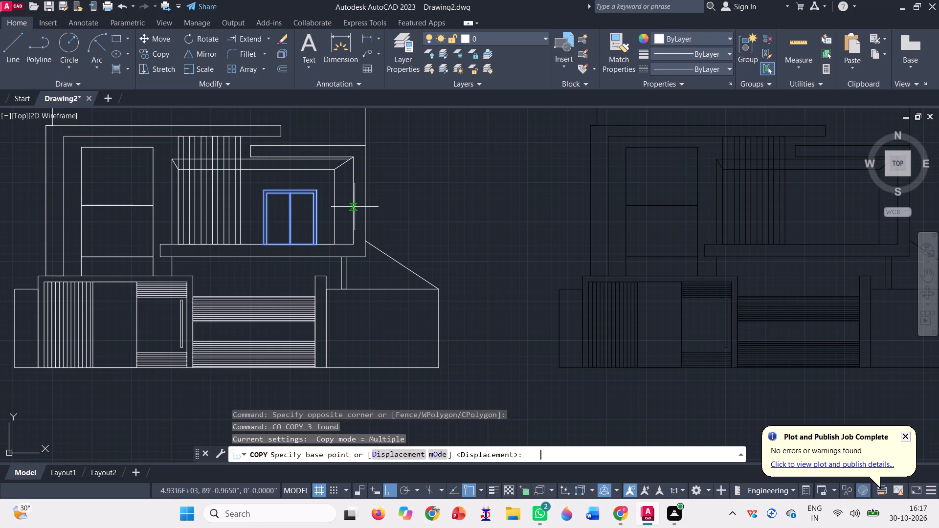
pyautogui.click(436, 367)
pyautogui.scroll(-2, 309, 330)
pyautogui.scroll(2, 580, 372)
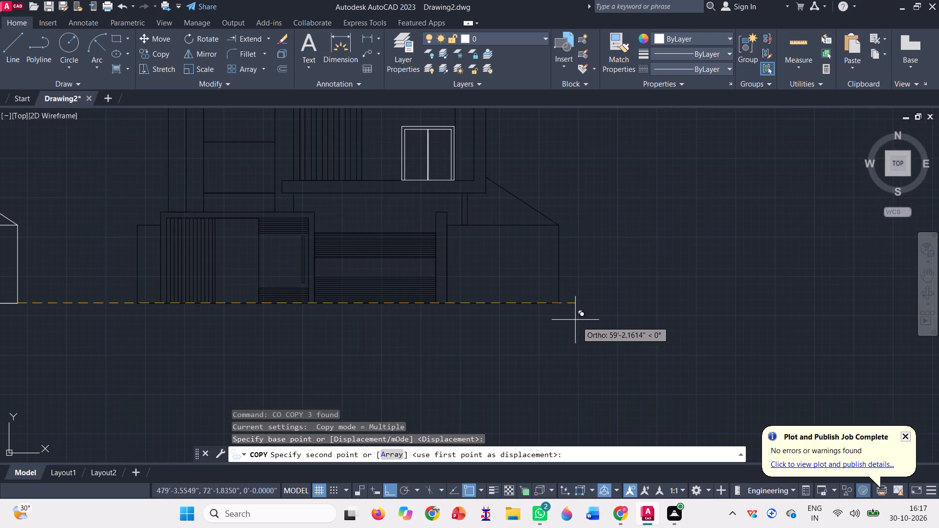
pyautogui.click(559, 302)
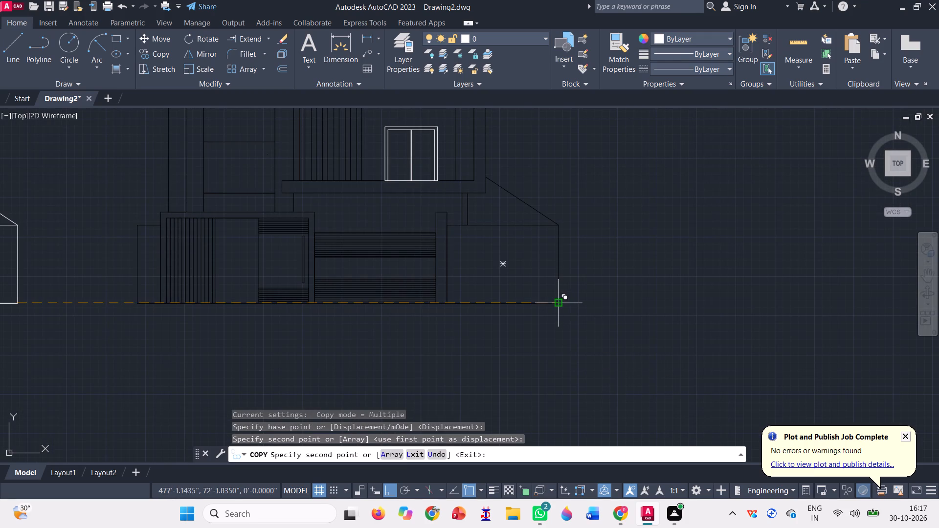
pyautogui.scroll(-3, 582, 287)
pyautogui.scroll(3, 331, 309)
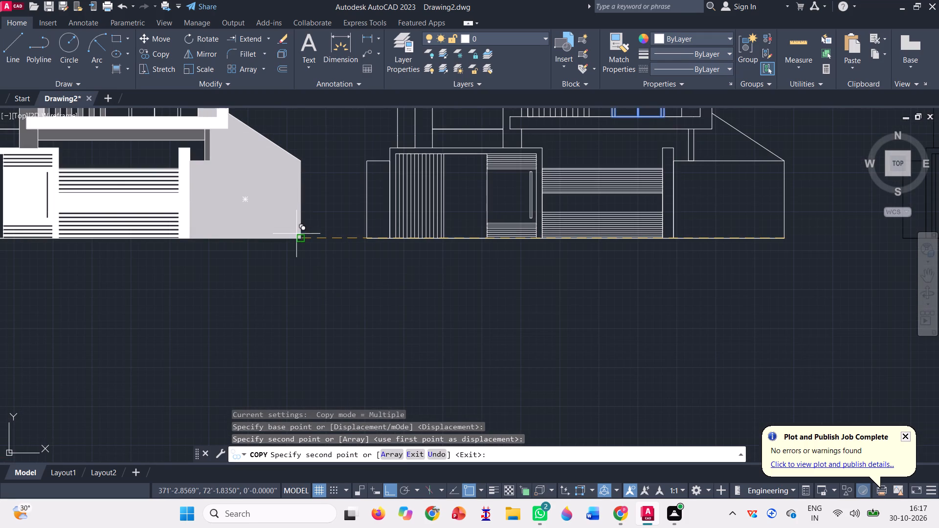
pyautogui.click(300, 238)
pyautogui.scroll(-2, 362, 321)
pyautogui.press('space')
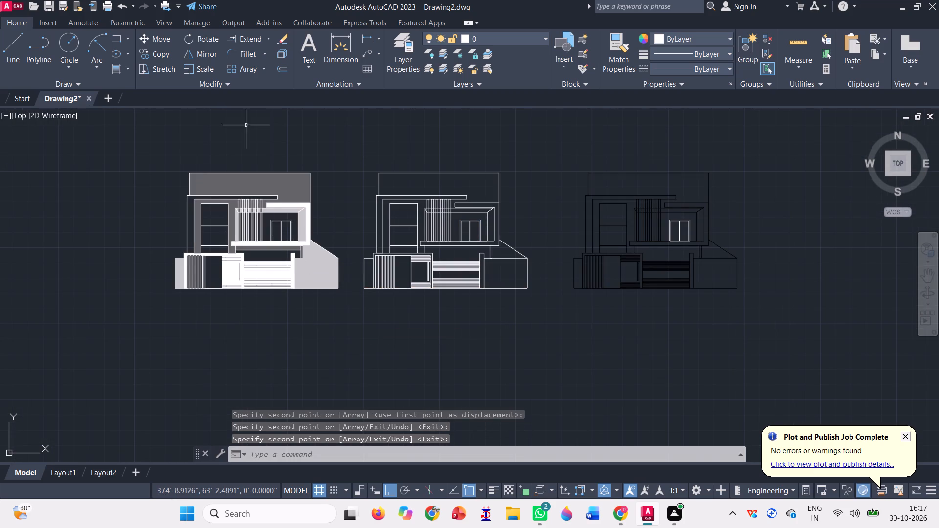
# Start the Gradient command and browse the hatch patterns back to SOLID.
pyautogui.click(119, 64)
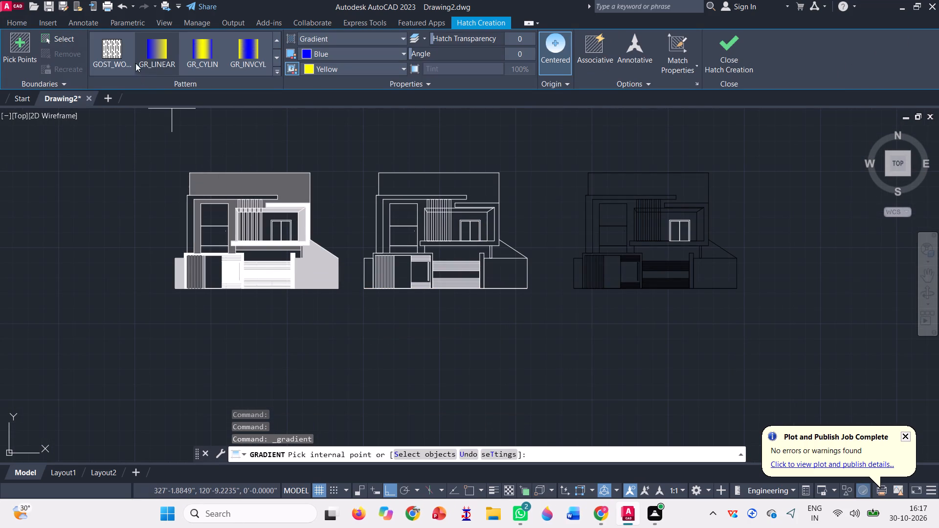
pyautogui.scroll(10, 131, 54)
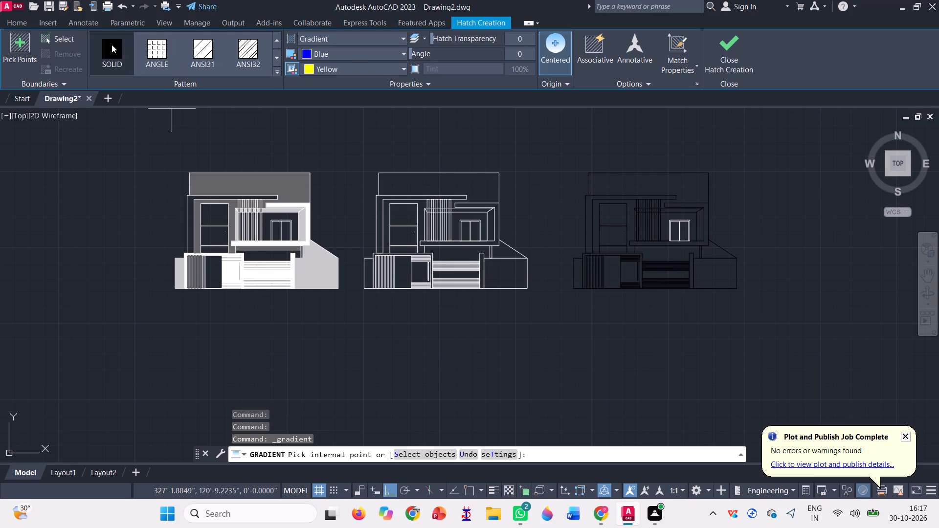
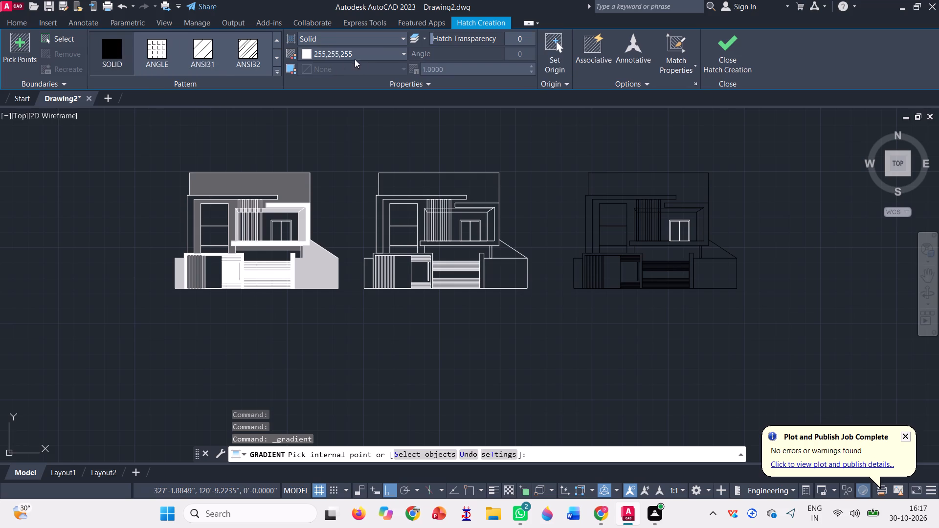
# Fill the wall around the upper-floor balcony door and the five gaps between the vertical slats with solid white 255,255,255 on the shaded elevation.
pyautogui.scroll(3, 267, 225)
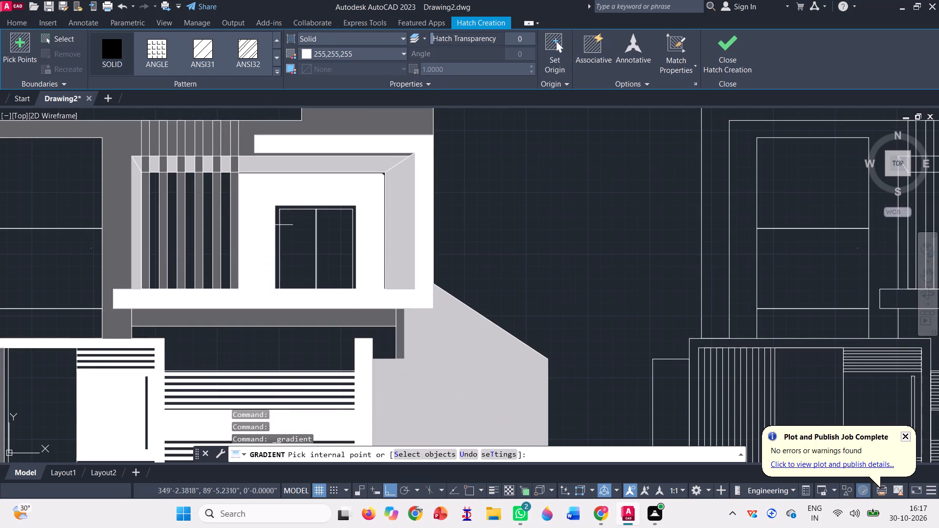
pyautogui.click(250, 205)
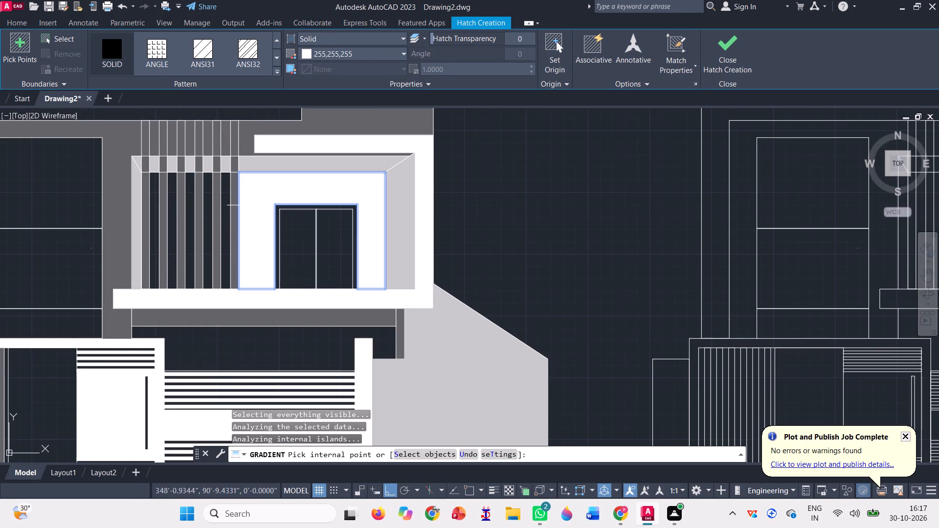
pyautogui.scroll(2, 174, 204)
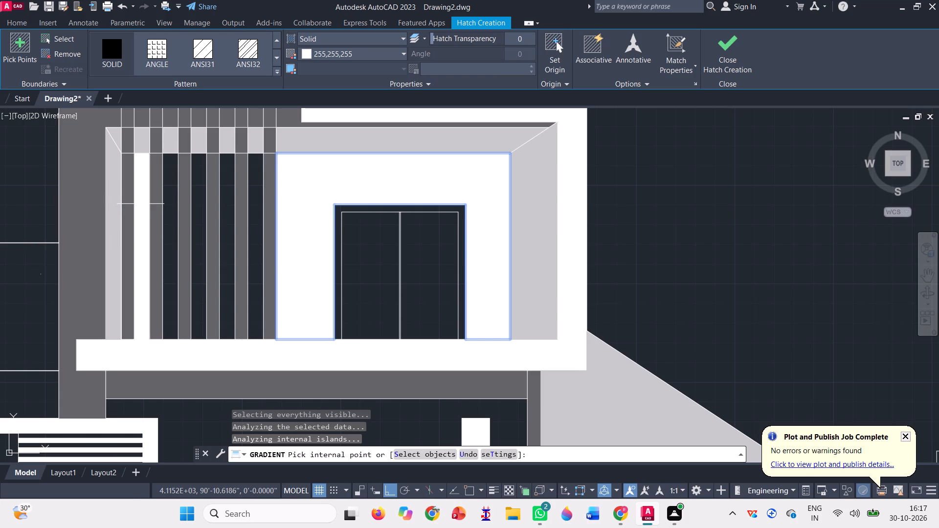
pyautogui.click(140, 204)
pyautogui.scroll(1, 165, 211)
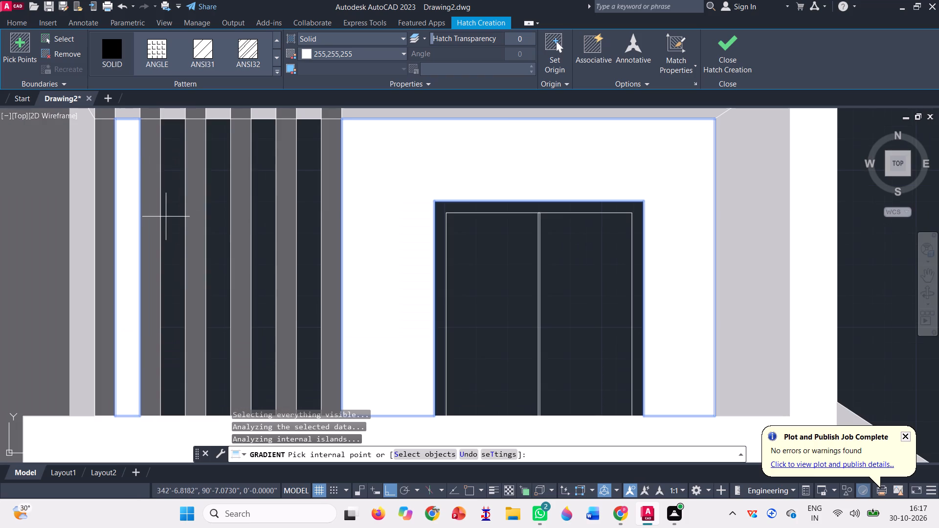
pyautogui.click(171, 221)
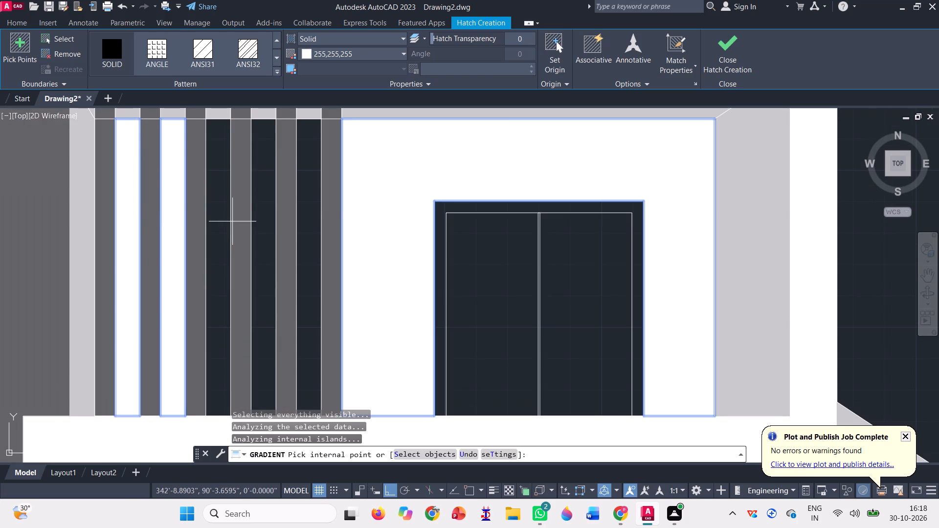
pyautogui.click(217, 214)
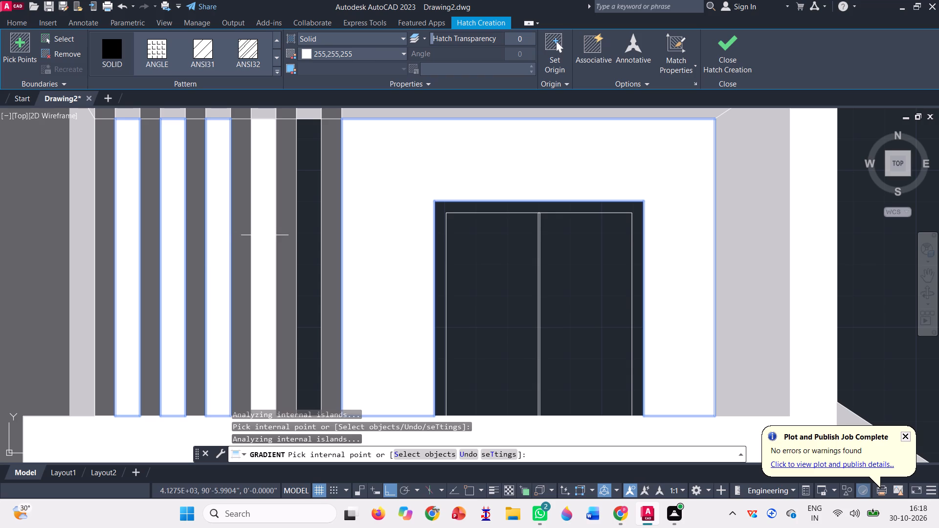
pyautogui.click(265, 235)
pyautogui.click(309, 265)
pyautogui.scroll(-3, 236, 251)
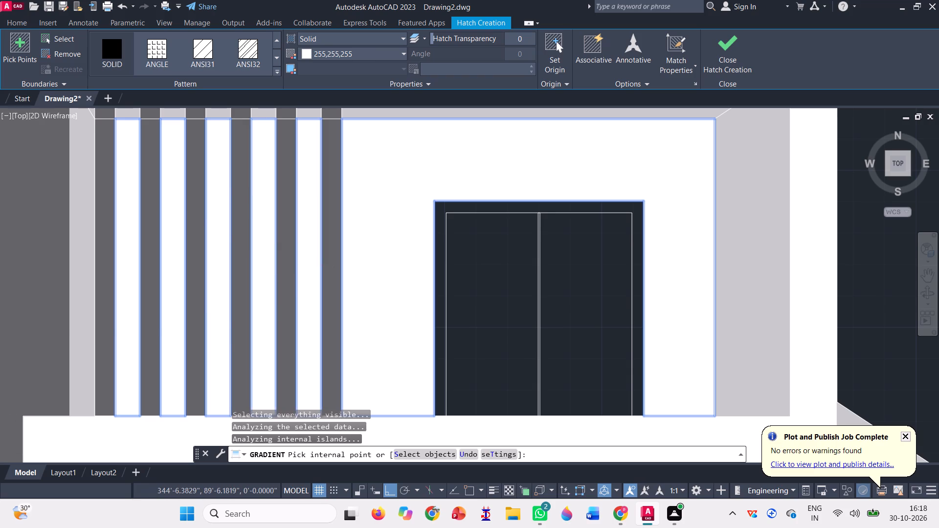
pyautogui.scroll(-2, 236, 251)
pyautogui.scroll(2, 246, 244)
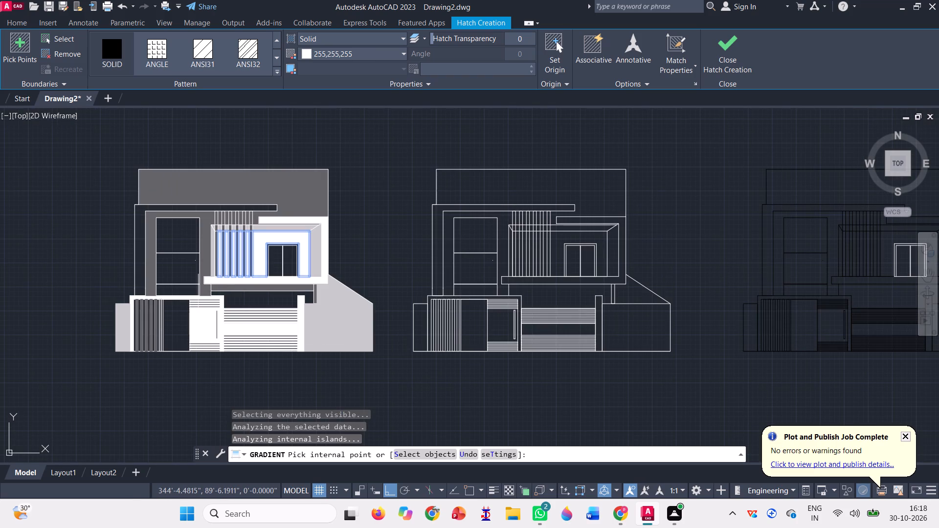
pyautogui.scroll(2, 291, 217)
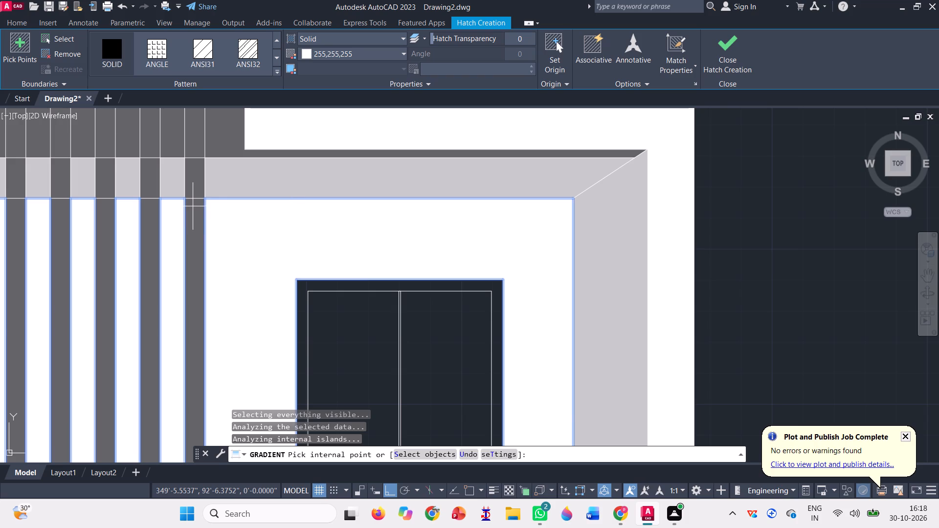
pyautogui.scroll(-2, 192, 206)
pyautogui.scroll(-2, 234, 195)
pyautogui.scroll(-1, 286, 249)
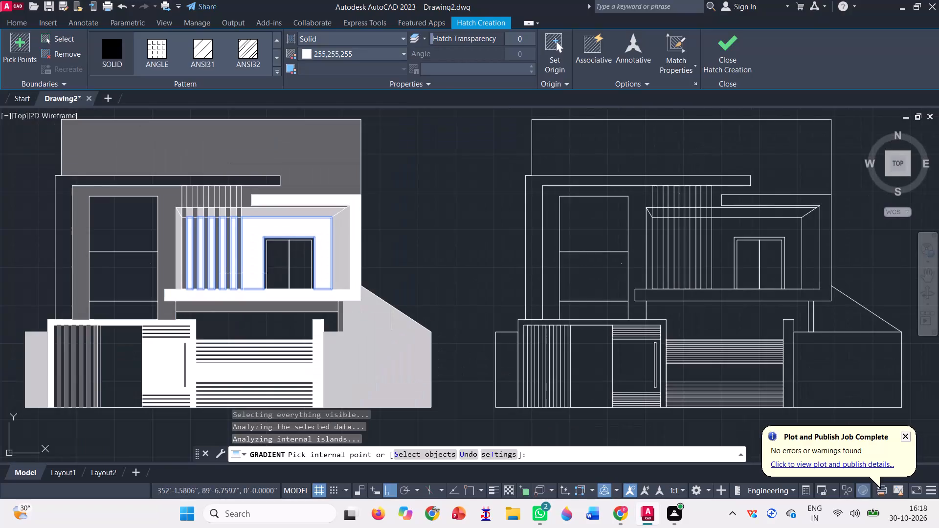
pyautogui.scroll(-1, 222, 220)
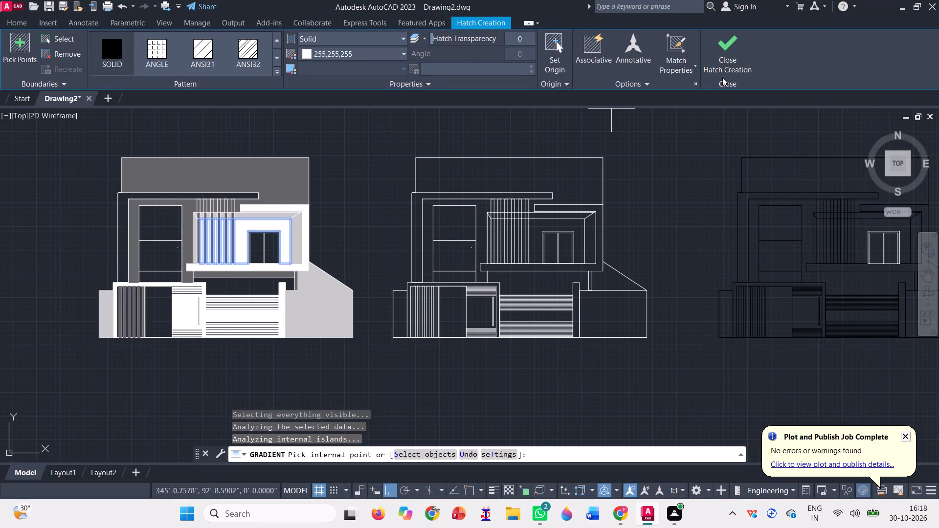
pyautogui.click(728, 53)
# Change the color of the balcony door lines in the black-line elevation copy to black 0,0,0.
pyautogui.scroll(-1, 374, 238)
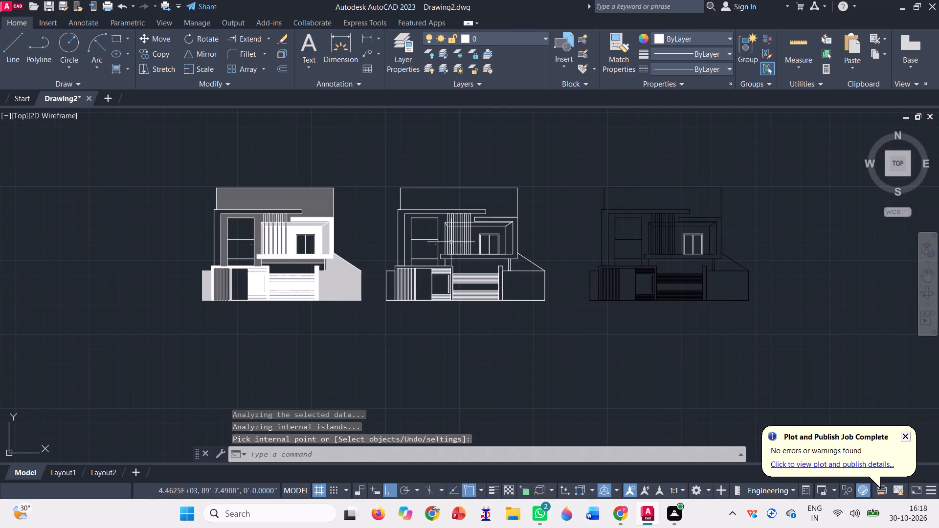
pyautogui.scroll(3, 702, 242)
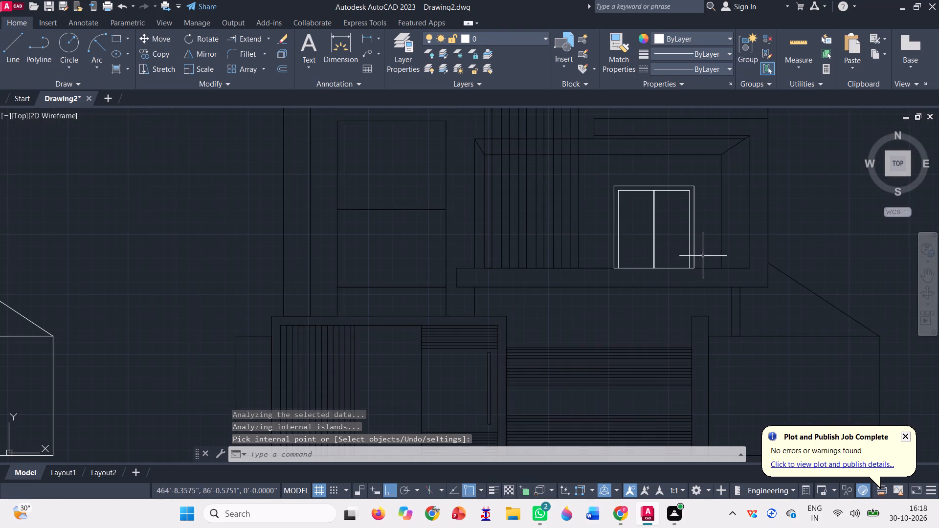
pyautogui.click(705, 246)
pyautogui.click(629, 177)
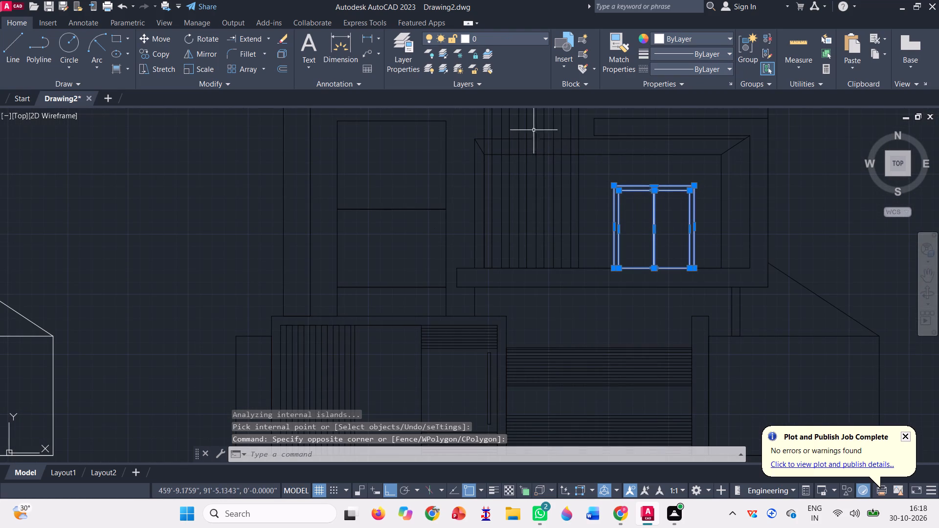
pyautogui.click(671, 35)
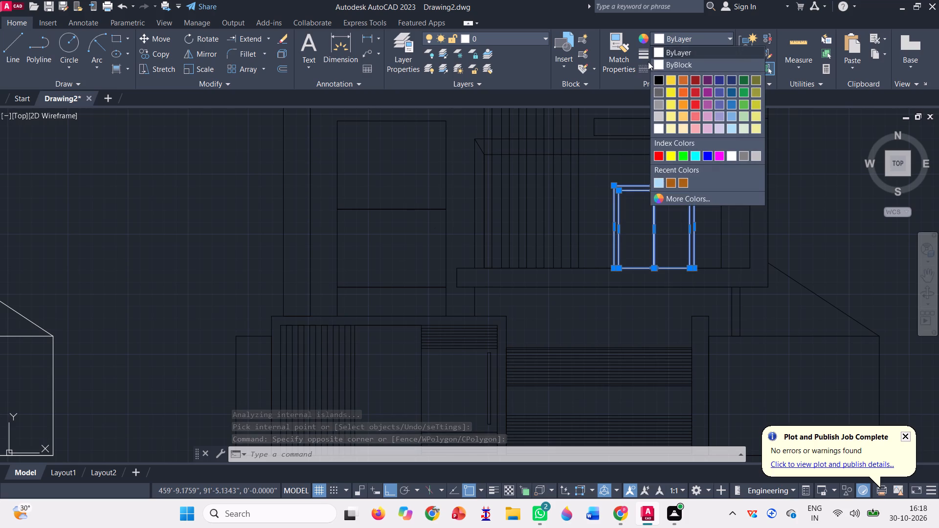
pyautogui.click(656, 81)
pyautogui.scroll(-1, 644, 227)
pyautogui.scroll(-1, 703, 229)
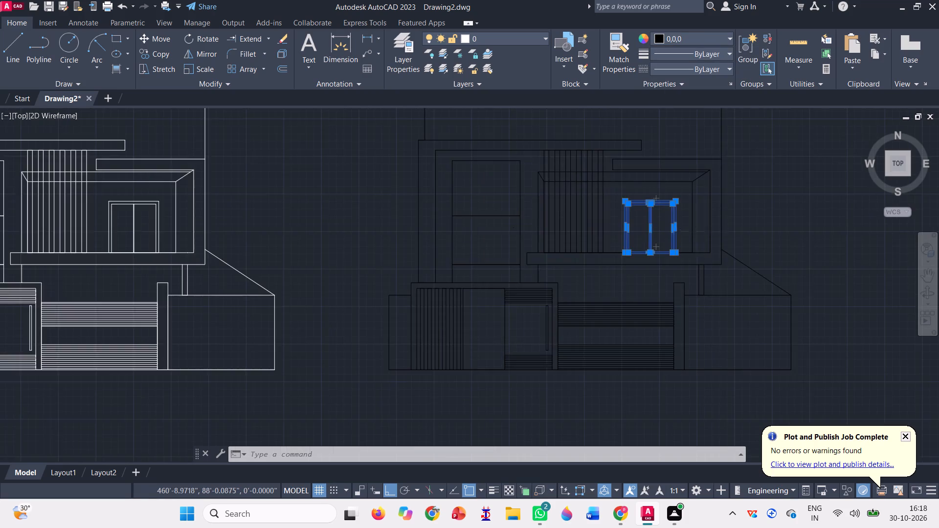
pyautogui.scroll(-1, 703, 229)
pyautogui.press('Escape')
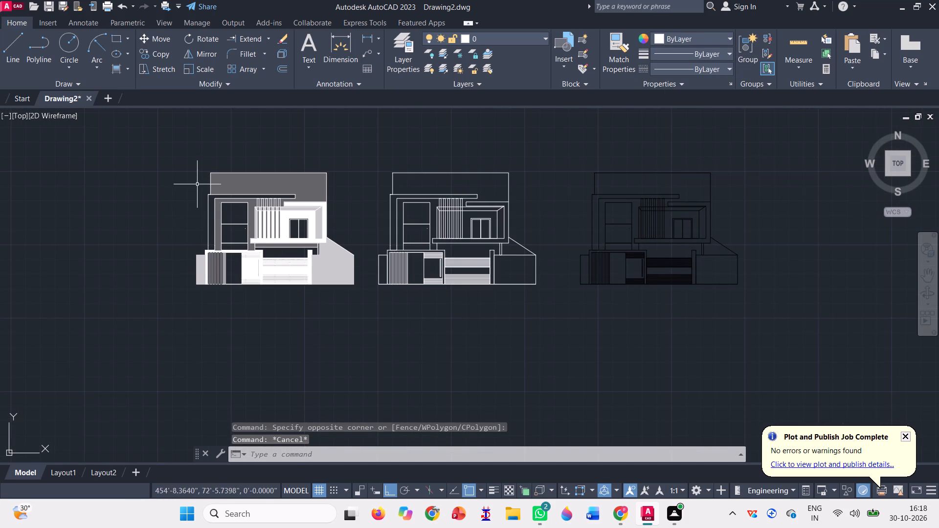
# Fill the L-shaped facade frame and the ground-floor panel beside the vertical slats with solid brown 168,95,18 on the shaded elevation.
pyautogui.scroll(1, 198, 177)
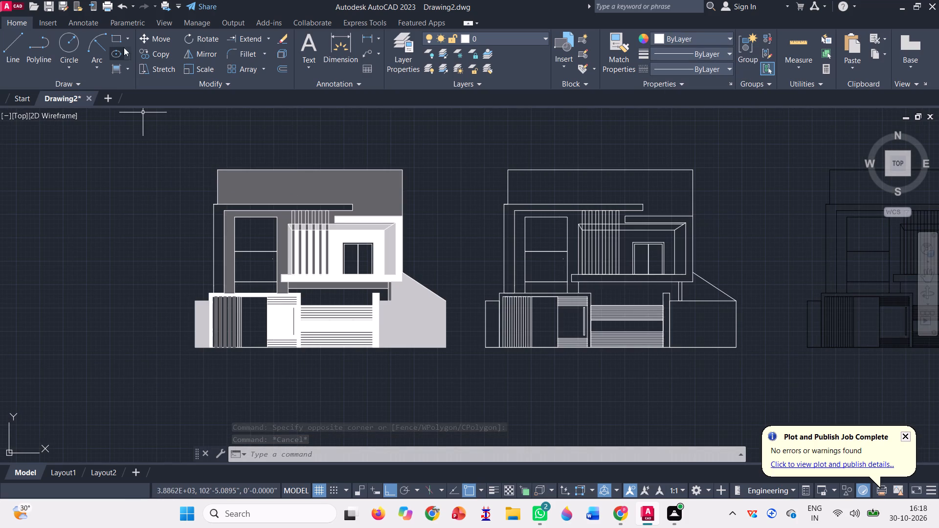
pyautogui.click(111, 71)
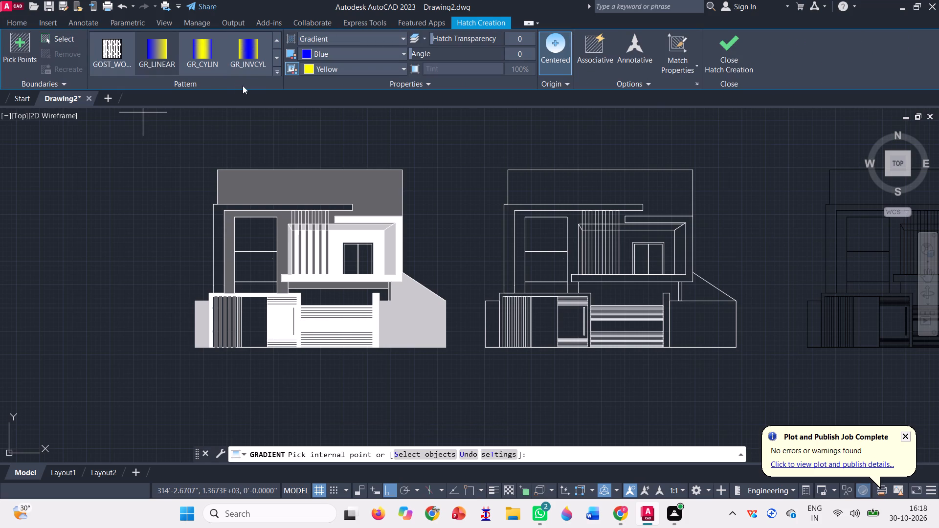
pyautogui.scroll(11, 186, 59)
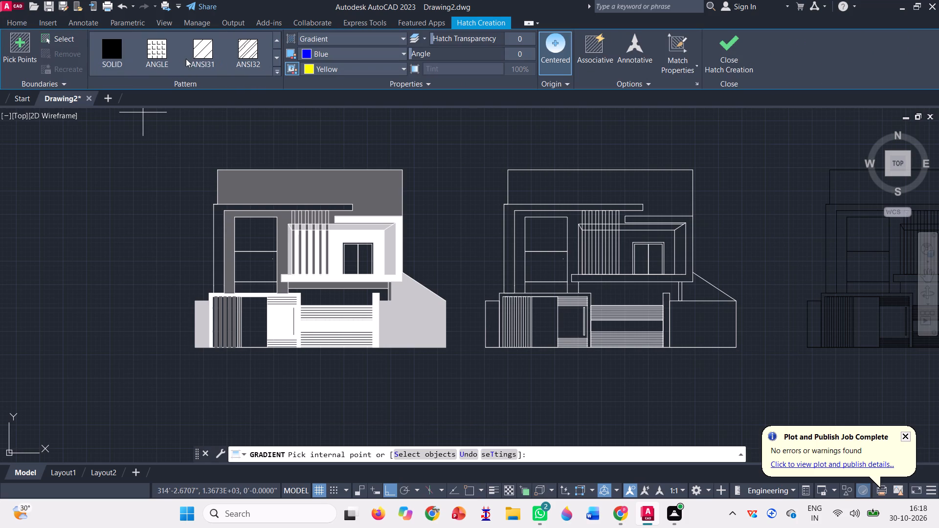
pyautogui.scroll(4, 186, 59)
pyautogui.click(122, 45)
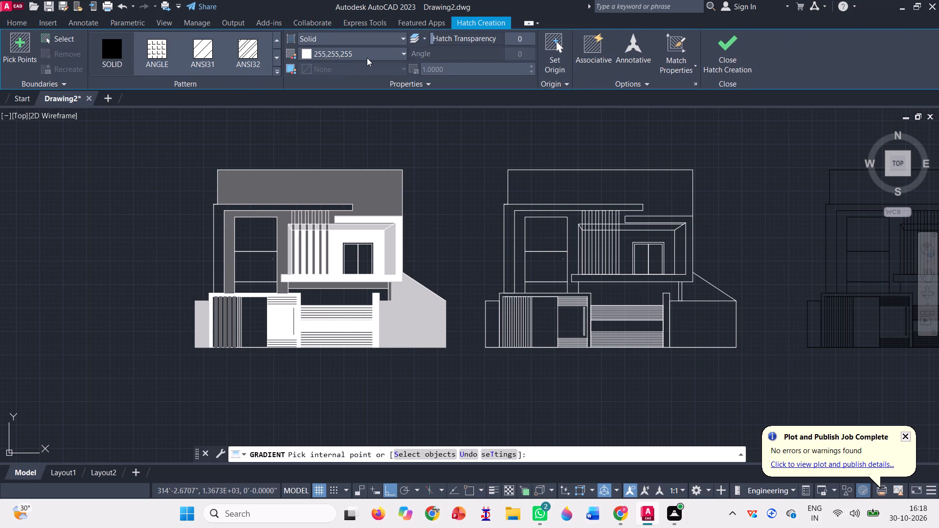
pyautogui.click(365, 53)
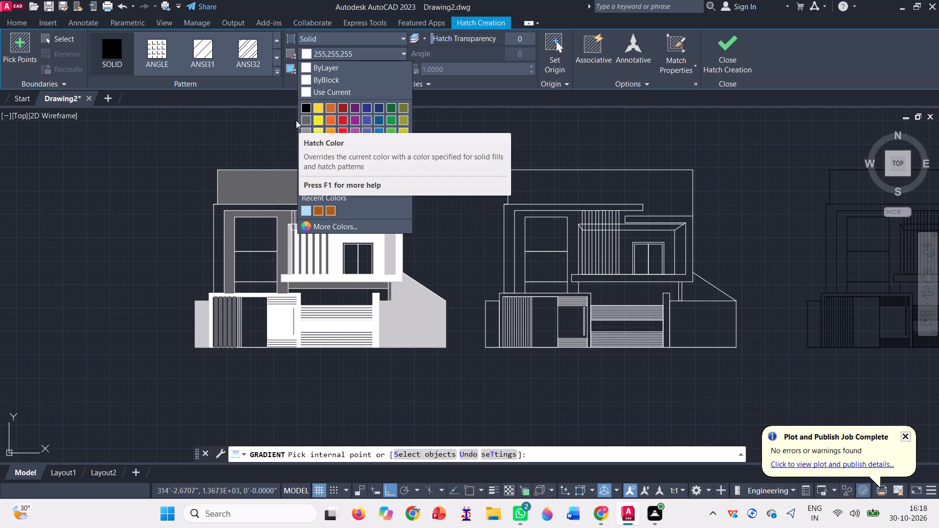
pyautogui.click(319, 212)
pyautogui.scroll(2, 237, 217)
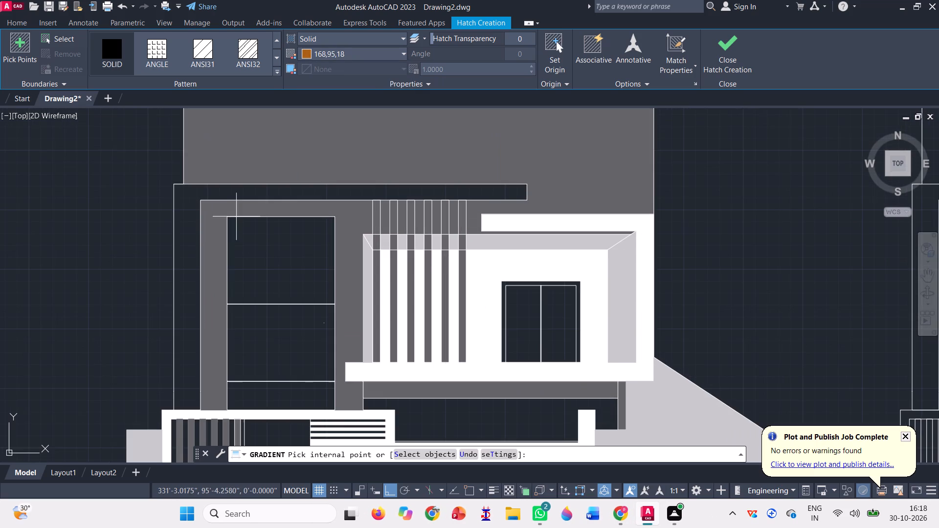
pyautogui.click(187, 205)
pyautogui.scroll(-8, 190, 204)
pyautogui.scroll(3, 213, 242)
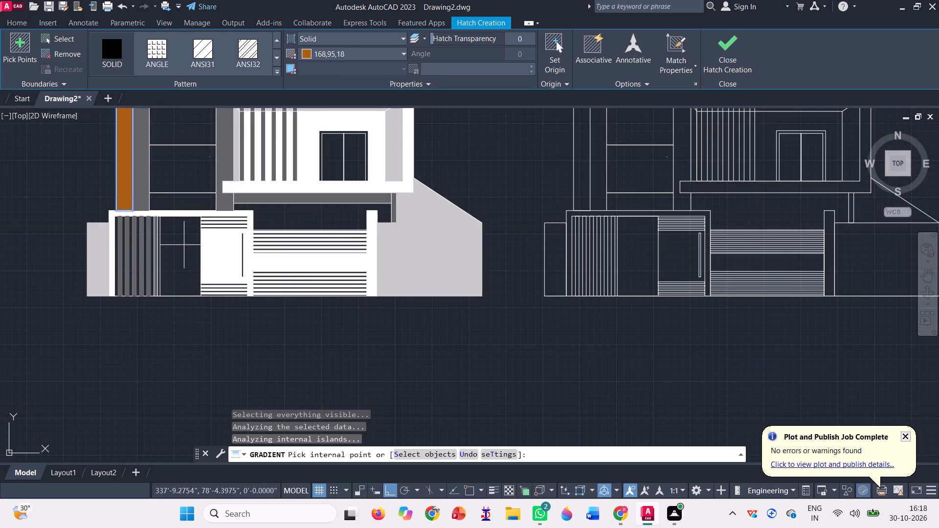
pyautogui.click(184, 242)
pyautogui.scroll(-2, 204, 278)
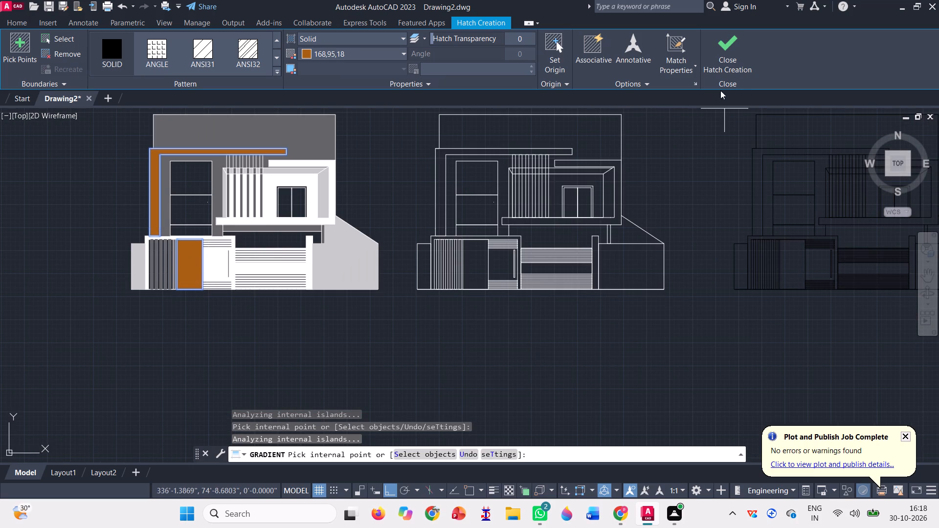
pyautogui.click(734, 56)
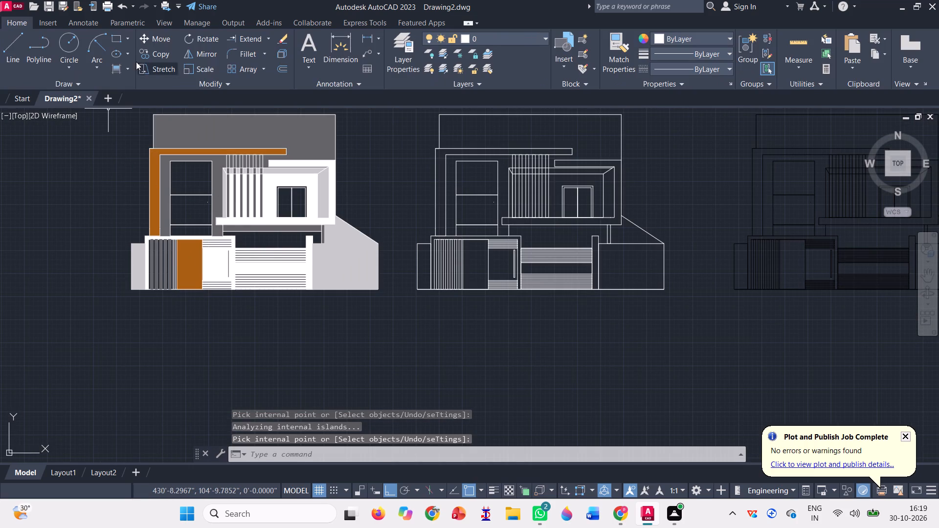
# Fill the three panes of the tall window on the shaded elevation with solid light blue 171,220,247.
pyautogui.click(115, 66)
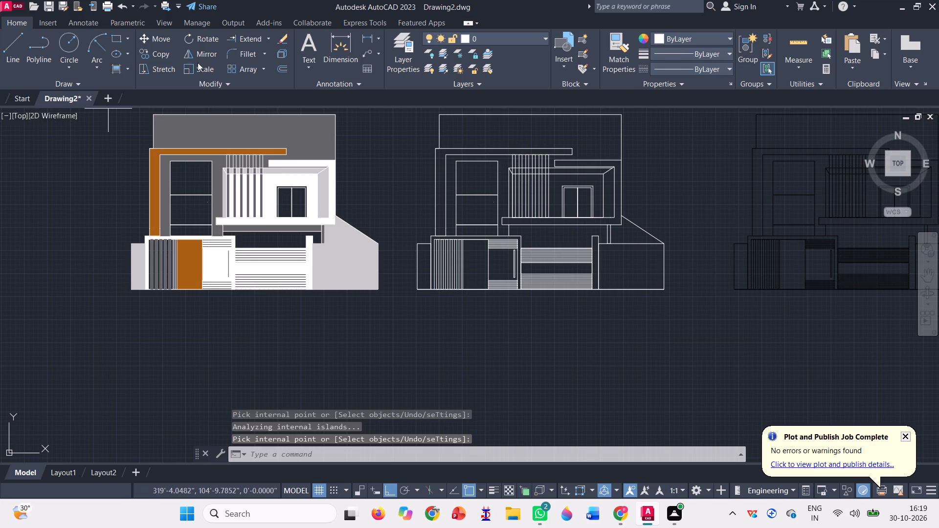
pyautogui.scroll(16, 187, 65)
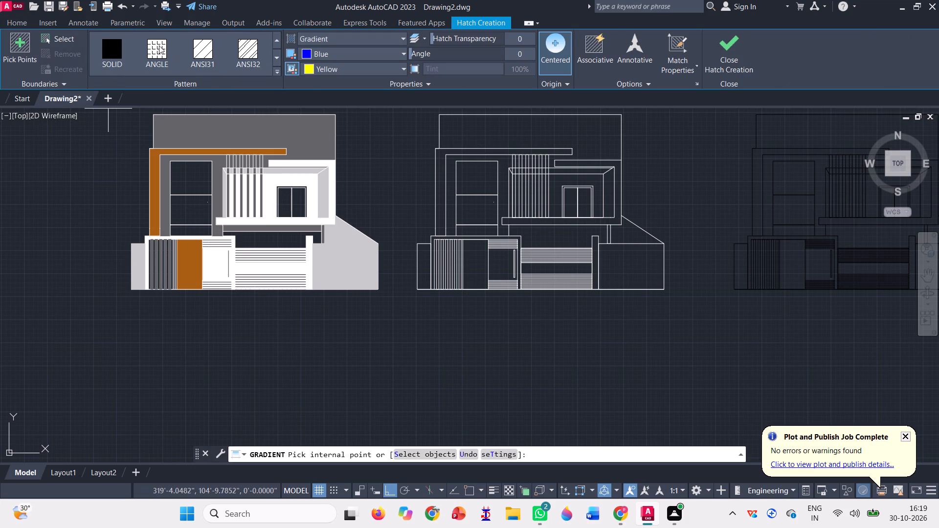
pyautogui.click(114, 45)
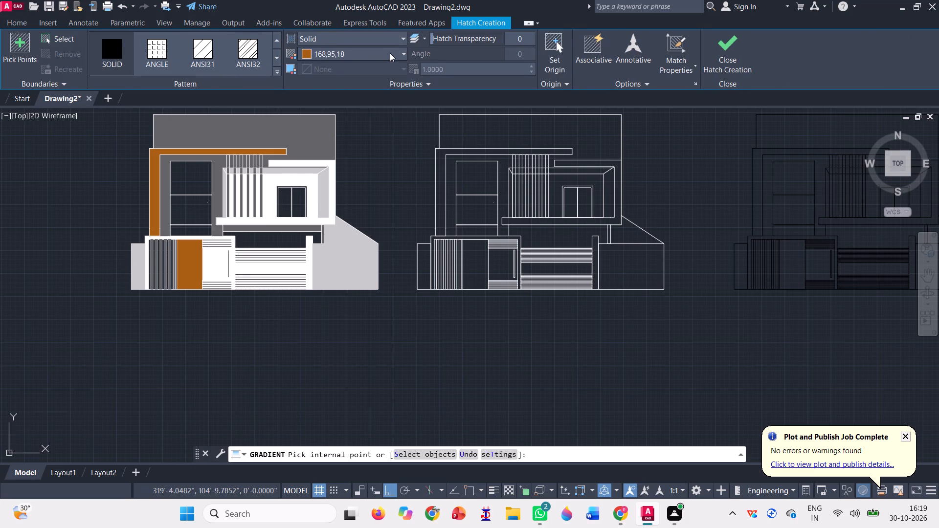
pyautogui.click(389, 51)
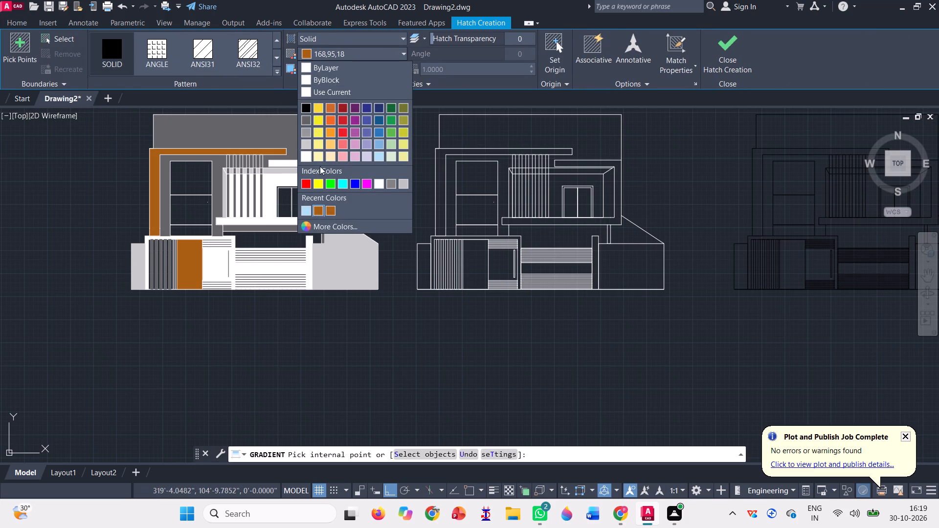
pyautogui.click(381, 158)
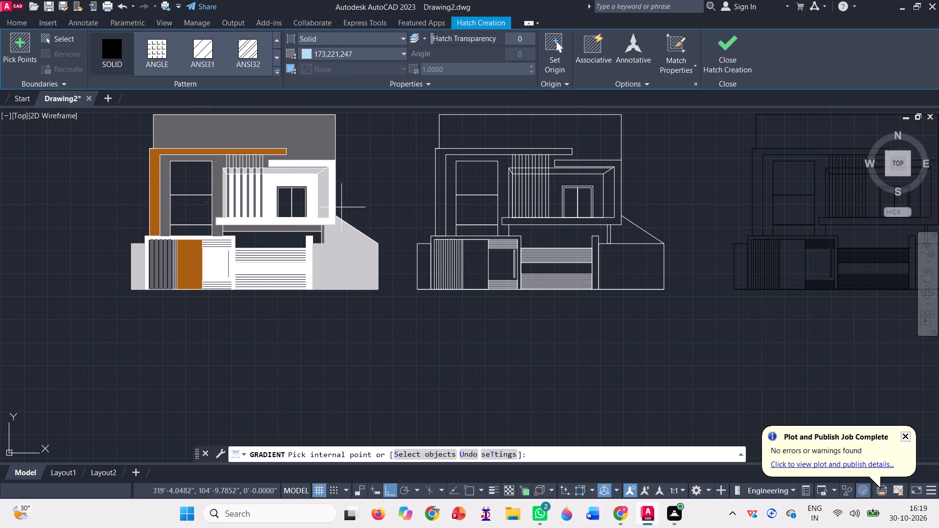
pyautogui.click(335, 48)
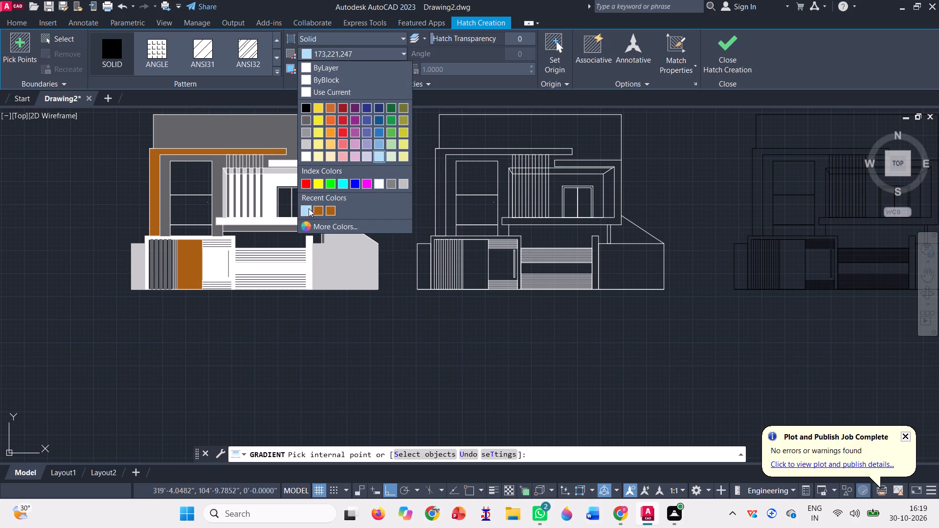
pyautogui.click(309, 207)
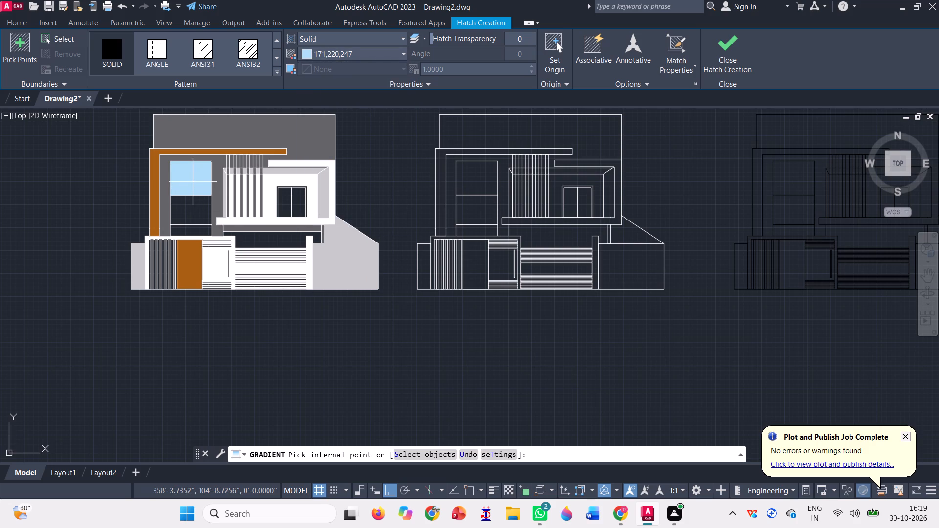
pyautogui.scroll(3, 193, 183)
pyautogui.click(189, 176)
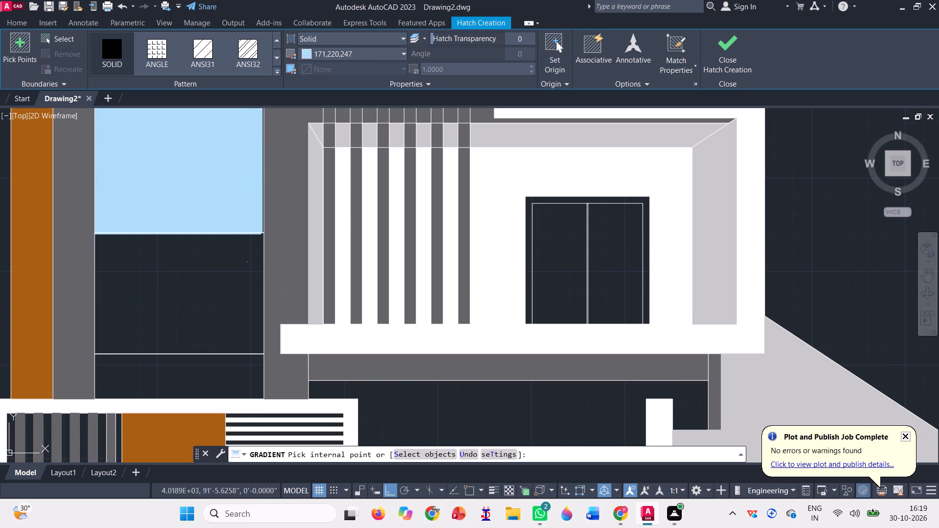
pyautogui.scroll(-1, 199, 239)
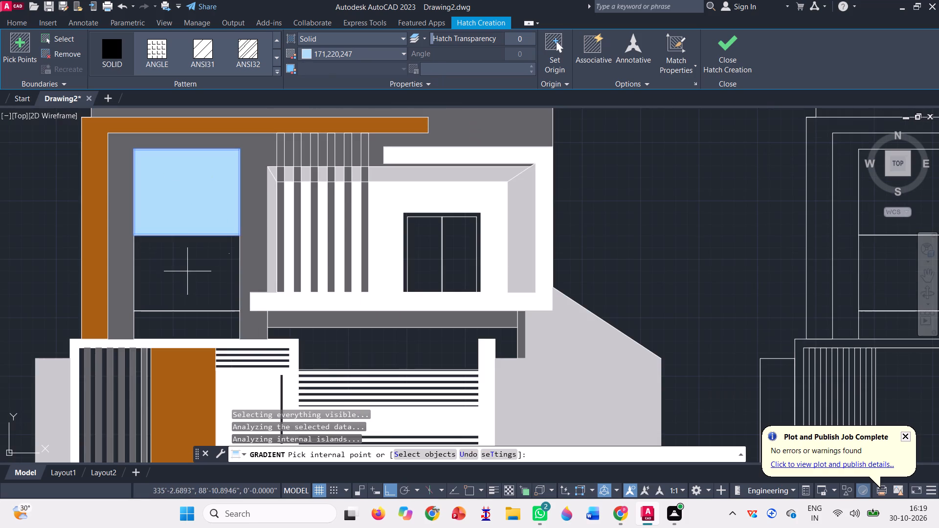
pyautogui.click(187, 271)
pyautogui.scroll(-1, 168, 218)
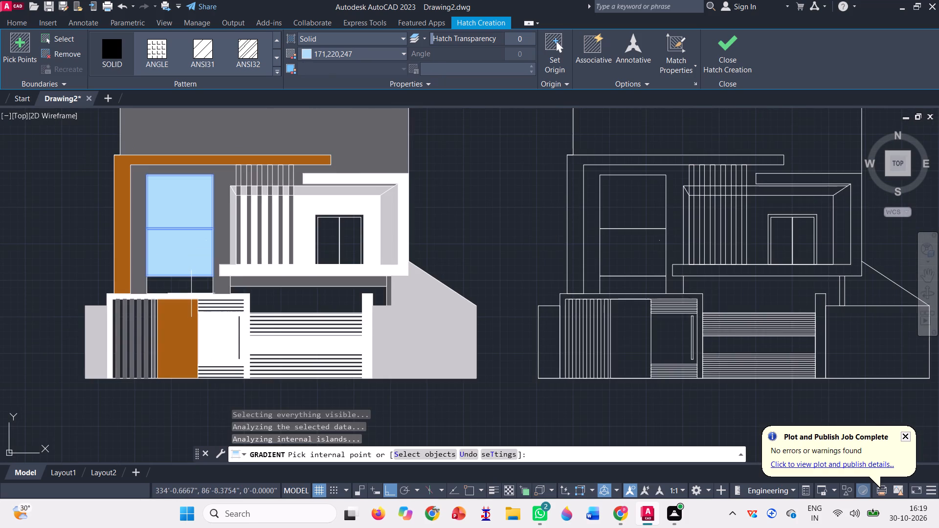
pyautogui.scroll(1, 191, 292)
pyautogui.click(179, 275)
pyautogui.scroll(1, 179, 276)
pyautogui.scroll(-2, 146, 259)
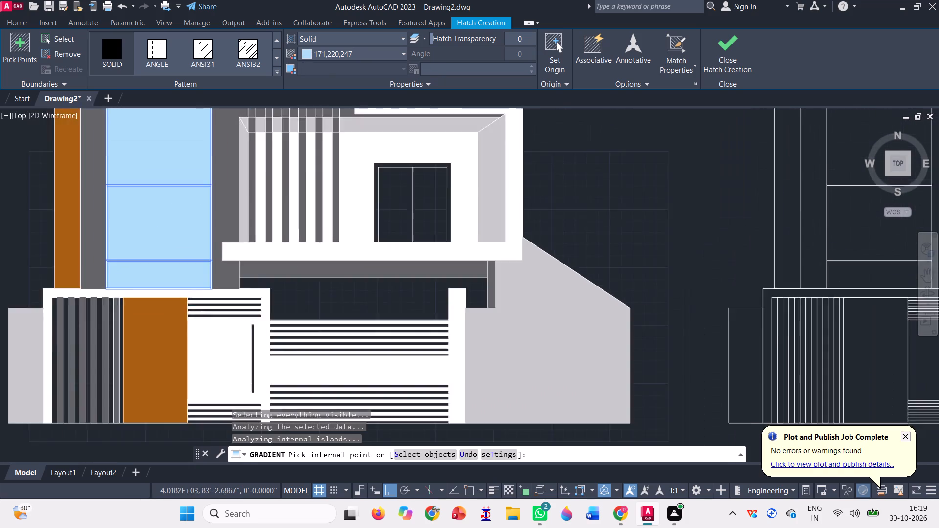
# Fill both glass panes of the upper-floor balcony door on the shaded elevation with the same solid light blue, and finish the hatch.
pyautogui.scroll(-2, 144, 259)
pyautogui.scroll(1, 254, 225)
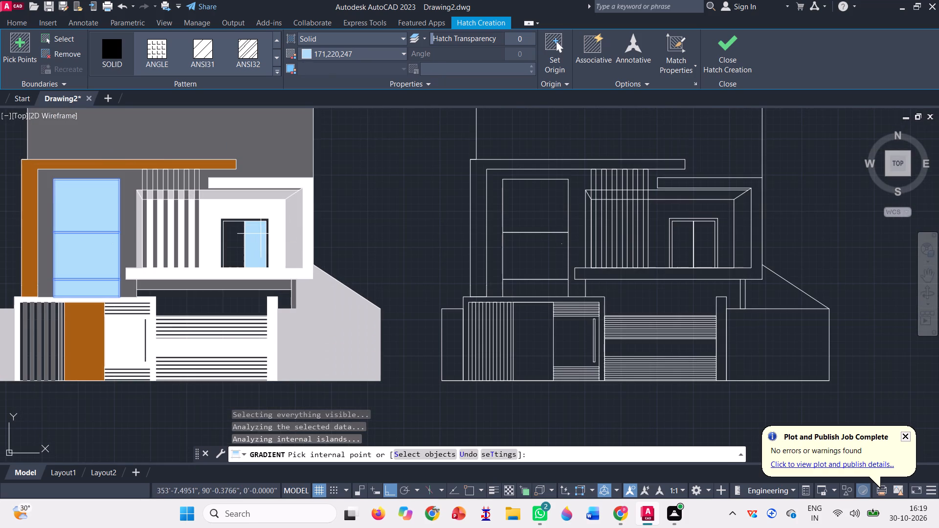
pyautogui.click(260, 232)
pyautogui.click(228, 234)
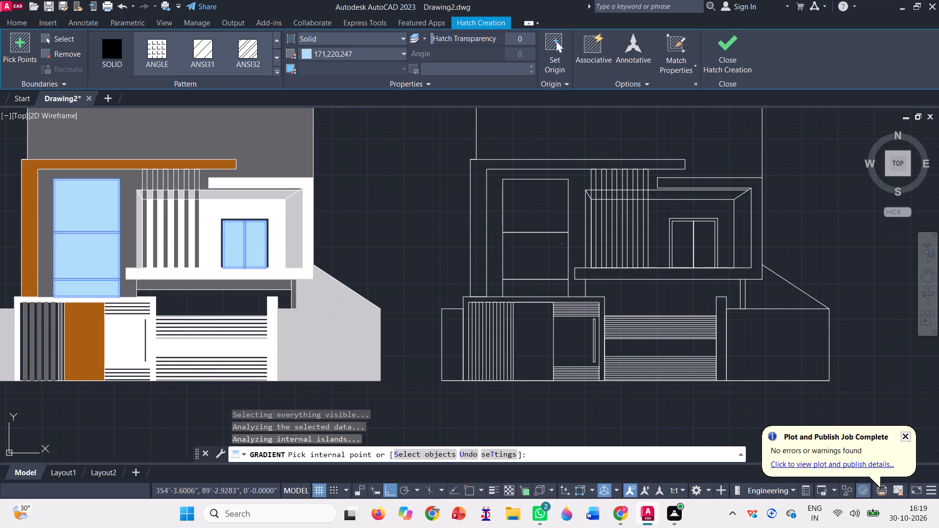
pyautogui.scroll(-2, 249, 235)
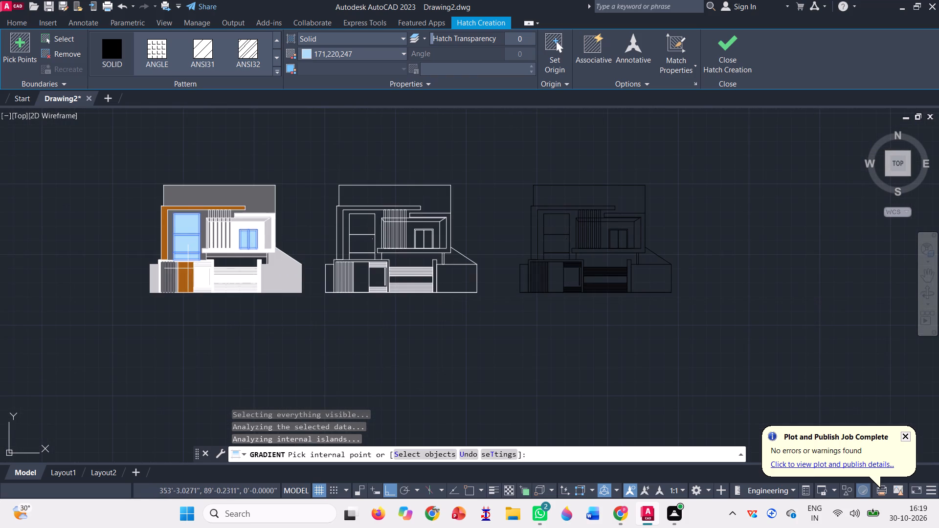
pyautogui.scroll(2, 185, 268)
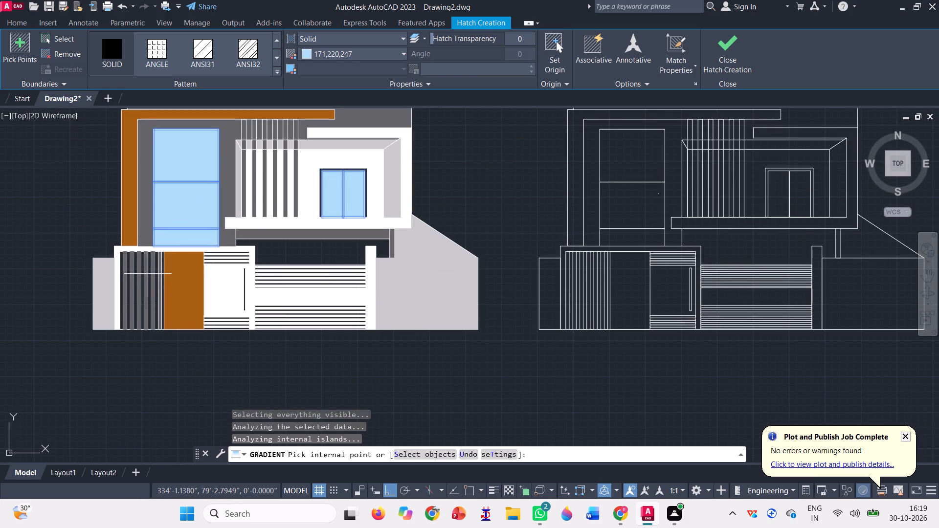
pyautogui.scroll(-1, 251, 287)
pyautogui.click(732, 47)
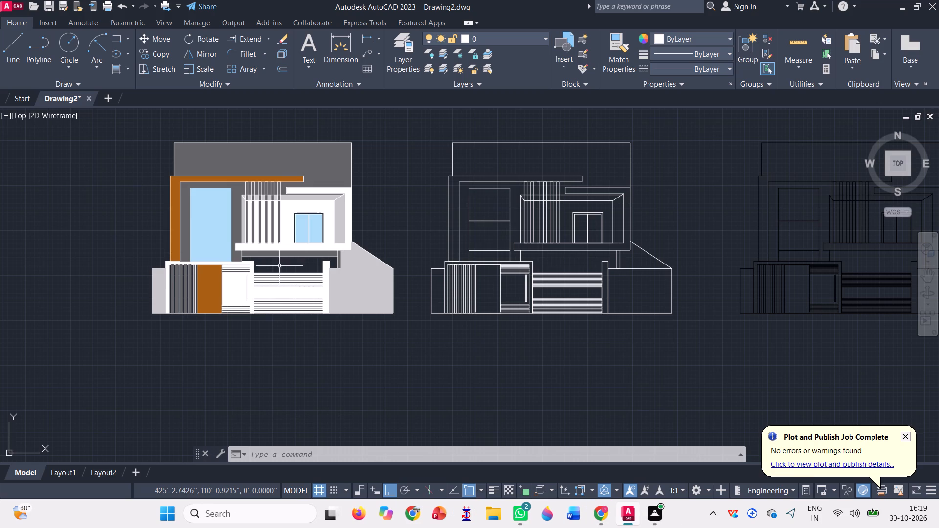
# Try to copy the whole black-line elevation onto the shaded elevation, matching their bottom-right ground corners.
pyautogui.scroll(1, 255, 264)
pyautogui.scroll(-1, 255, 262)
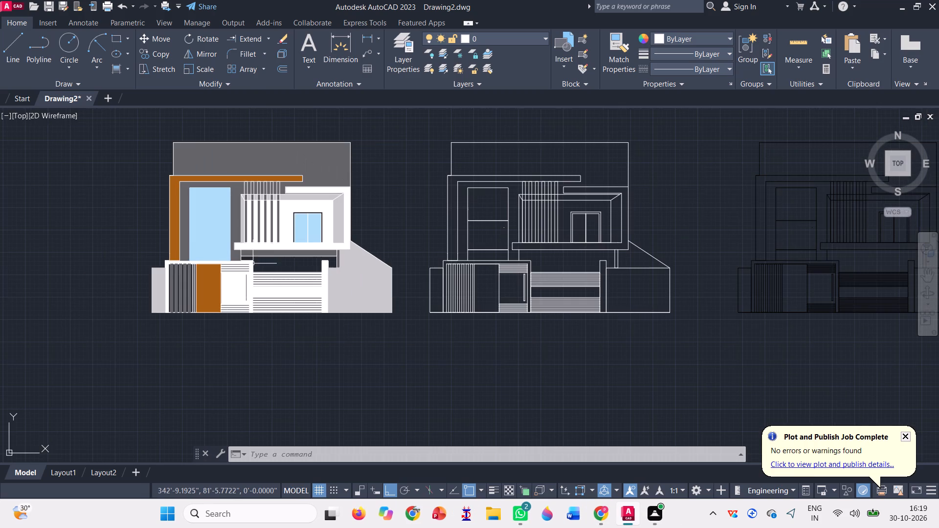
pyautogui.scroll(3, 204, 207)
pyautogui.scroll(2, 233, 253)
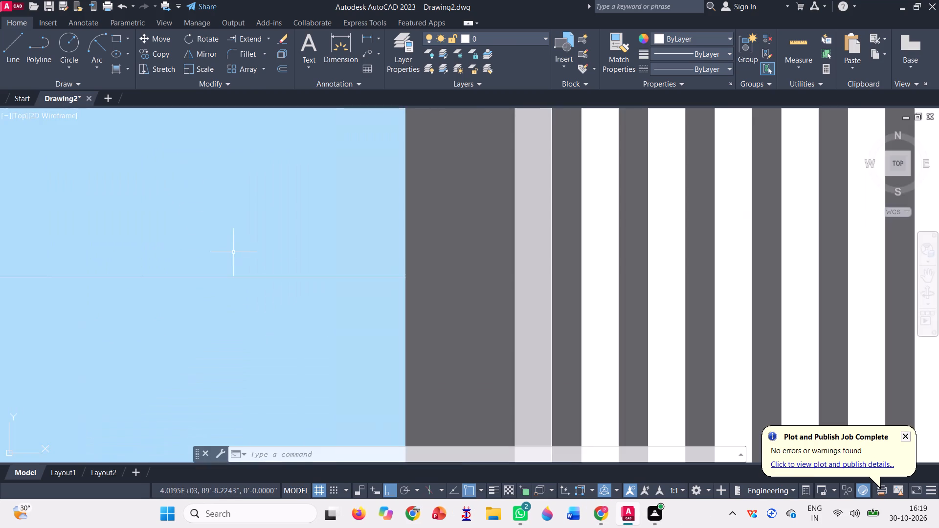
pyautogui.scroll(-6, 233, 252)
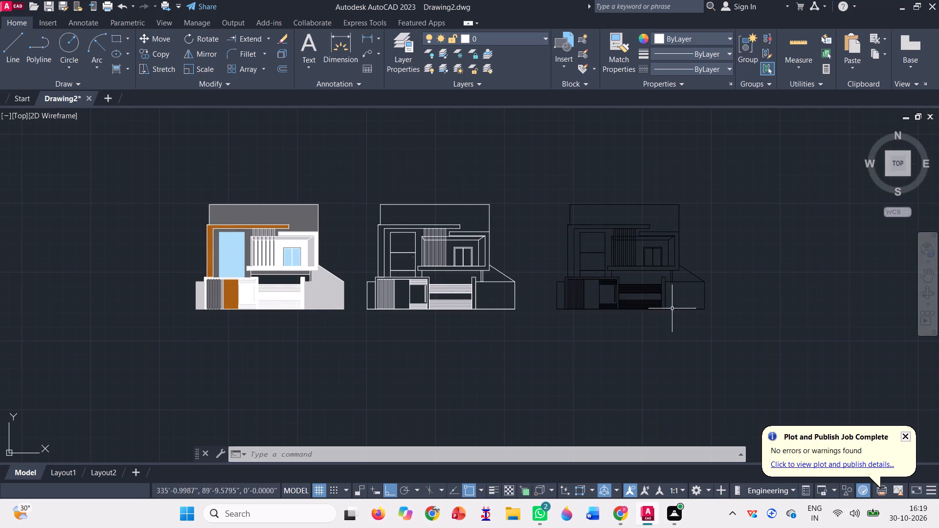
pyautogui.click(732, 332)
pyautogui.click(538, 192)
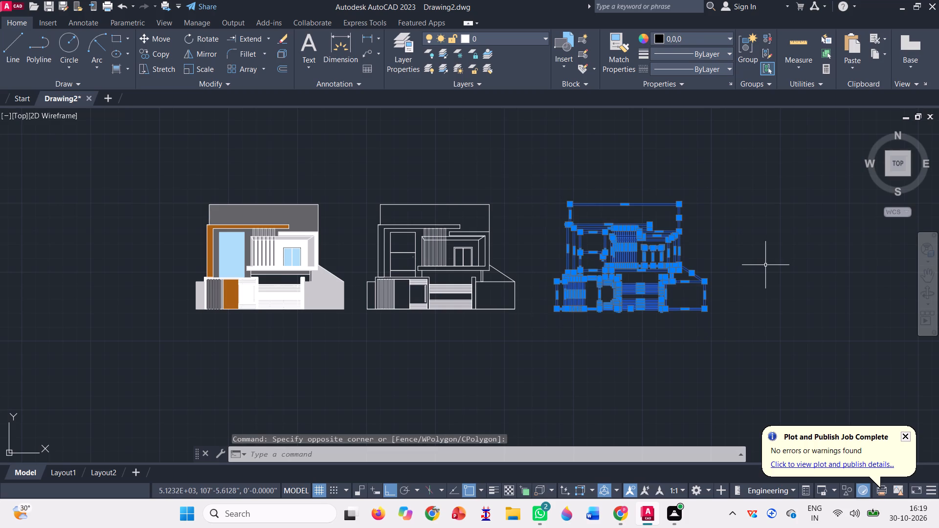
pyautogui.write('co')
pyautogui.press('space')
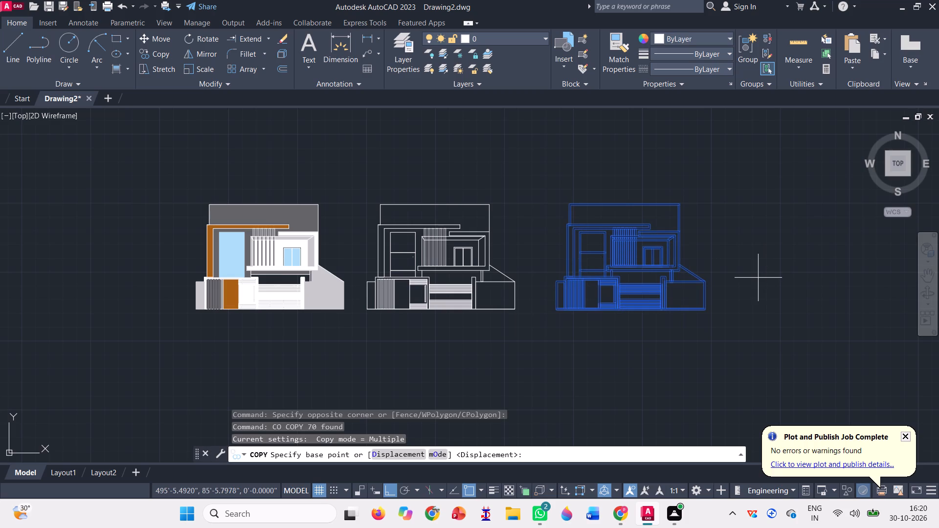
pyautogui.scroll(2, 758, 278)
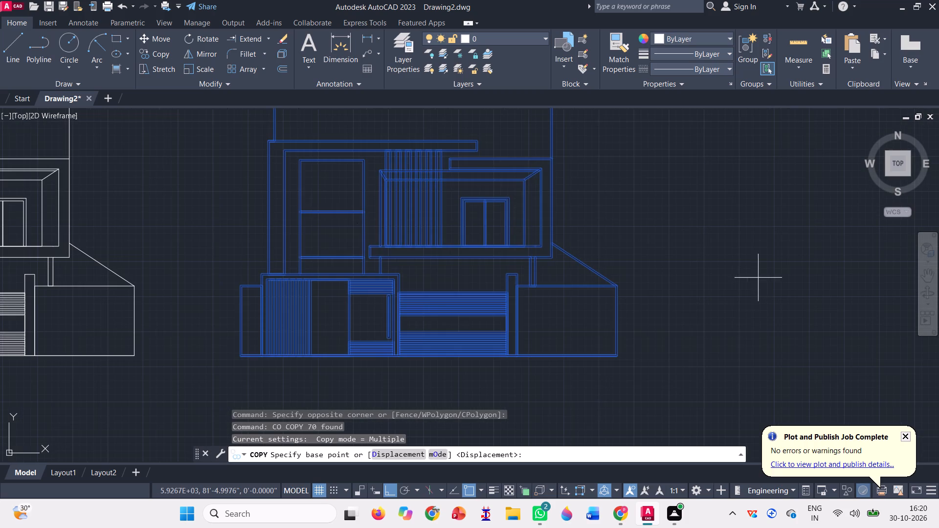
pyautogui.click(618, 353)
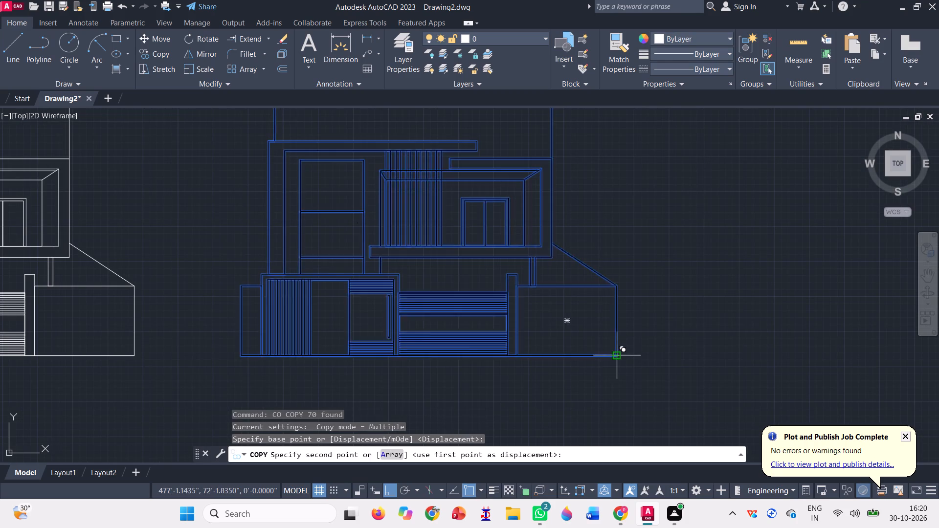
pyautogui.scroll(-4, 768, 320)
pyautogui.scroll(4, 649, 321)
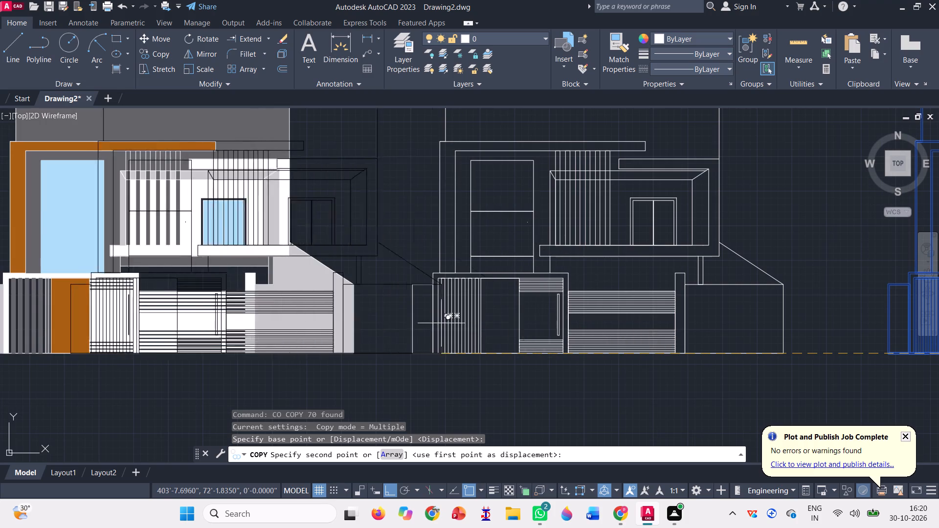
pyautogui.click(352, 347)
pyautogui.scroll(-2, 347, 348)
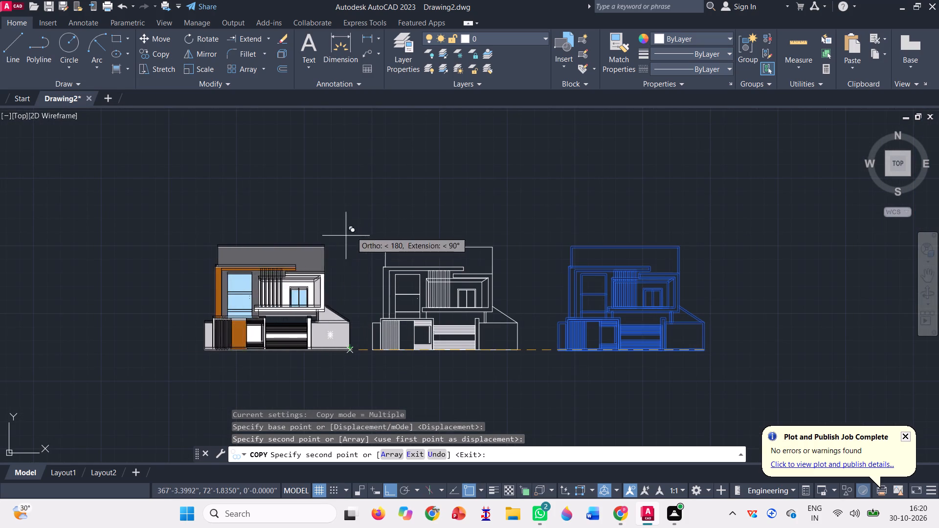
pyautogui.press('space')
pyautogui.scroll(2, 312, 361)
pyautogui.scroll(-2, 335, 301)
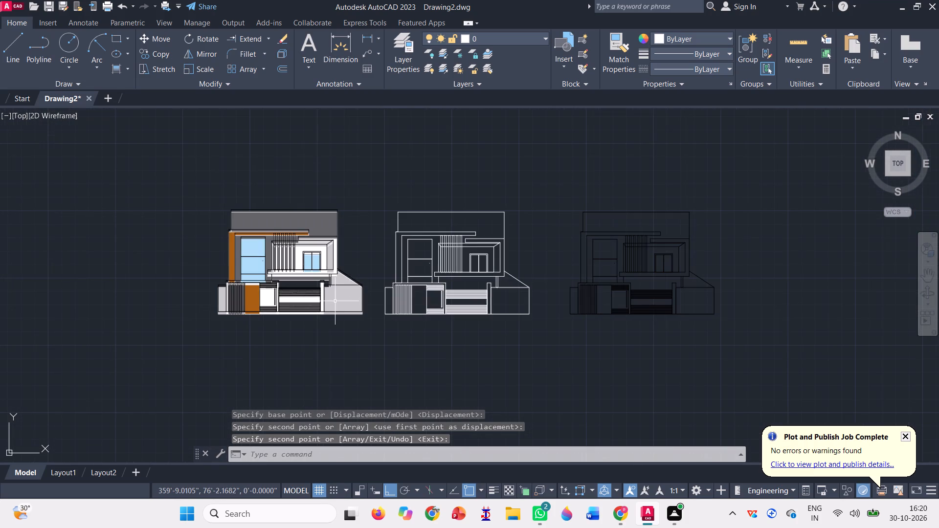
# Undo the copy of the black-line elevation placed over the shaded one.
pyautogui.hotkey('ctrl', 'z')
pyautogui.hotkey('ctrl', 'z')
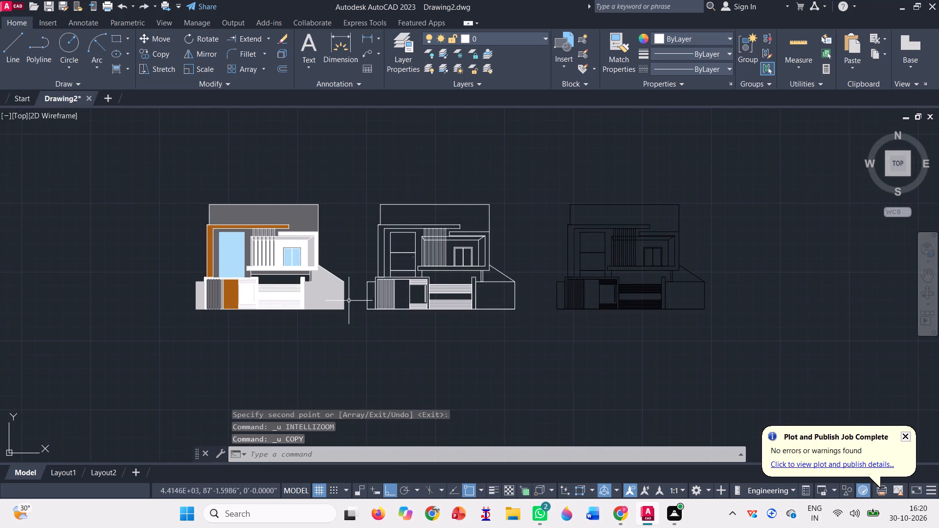
# Copy the whole black-line elevation onto the shaded elevation, matching their bottom-right ground corners, and finish the copy.
pyautogui.scroll(-1, 312, 316)
pyautogui.click(581, 336)
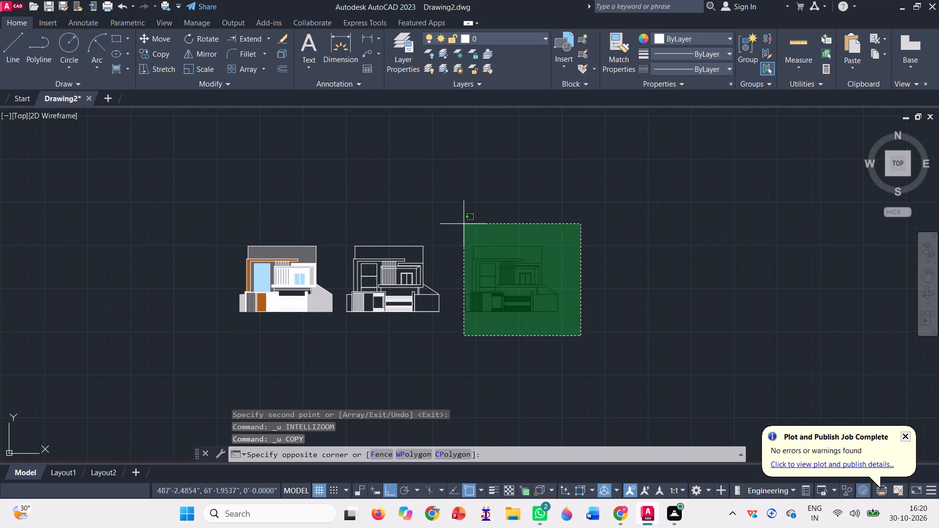
pyautogui.click(453, 217)
pyautogui.press('c')
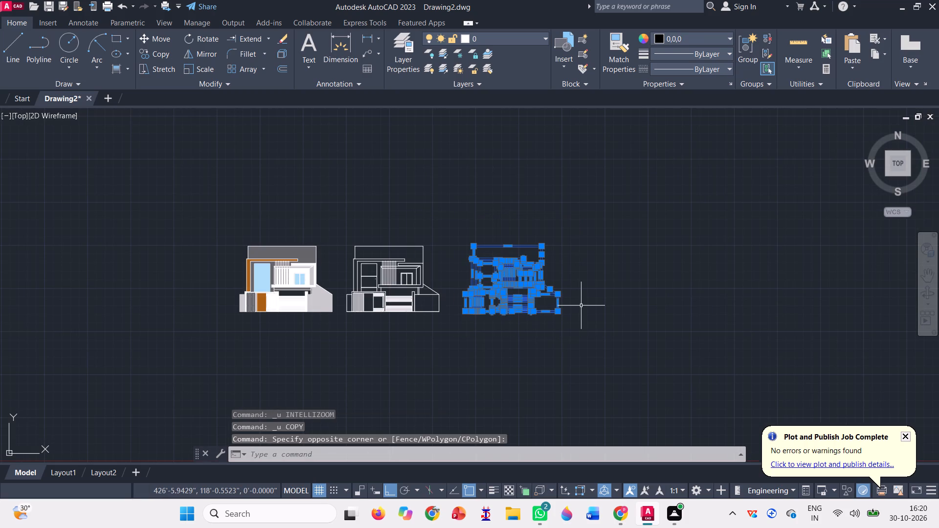
pyautogui.write('o')
pyautogui.press('space')
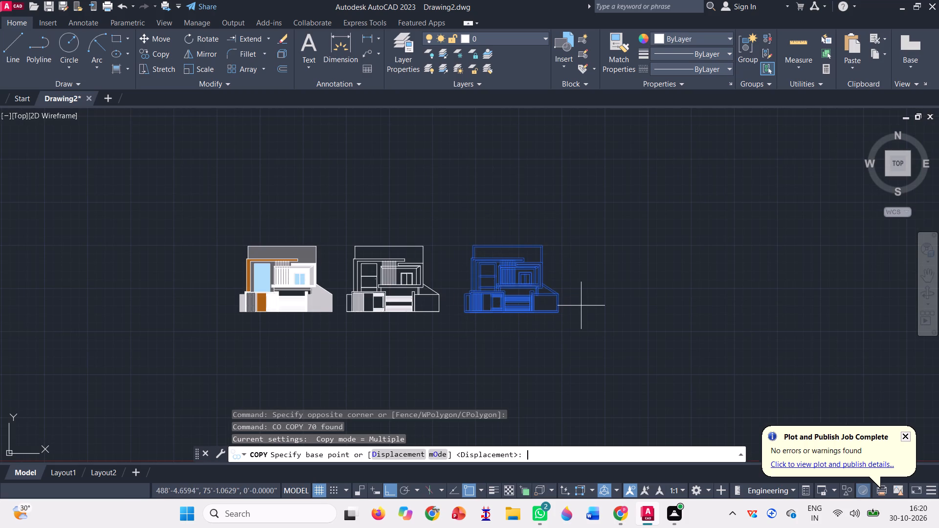
pyautogui.scroll(3, 565, 325)
pyautogui.scroll(3, 532, 275)
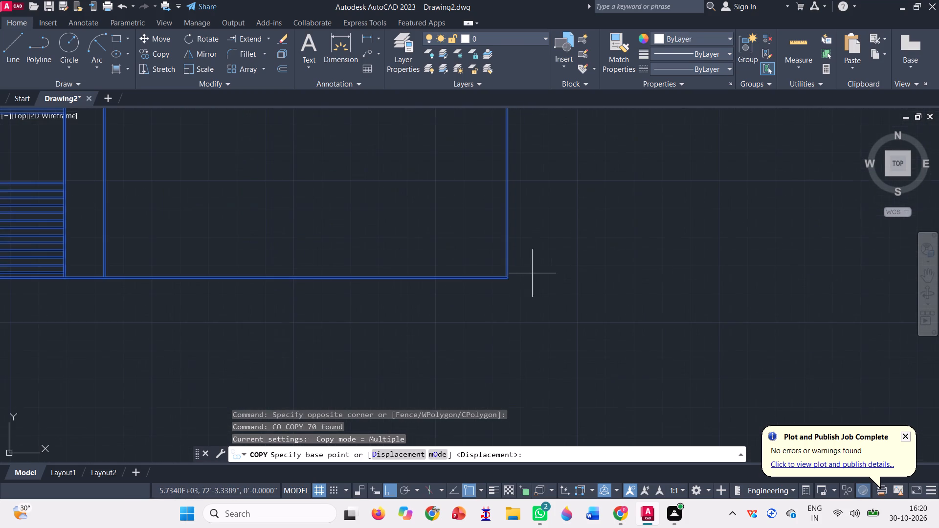
pyautogui.click(505, 279)
pyautogui.scroll(-2, 602, 295)
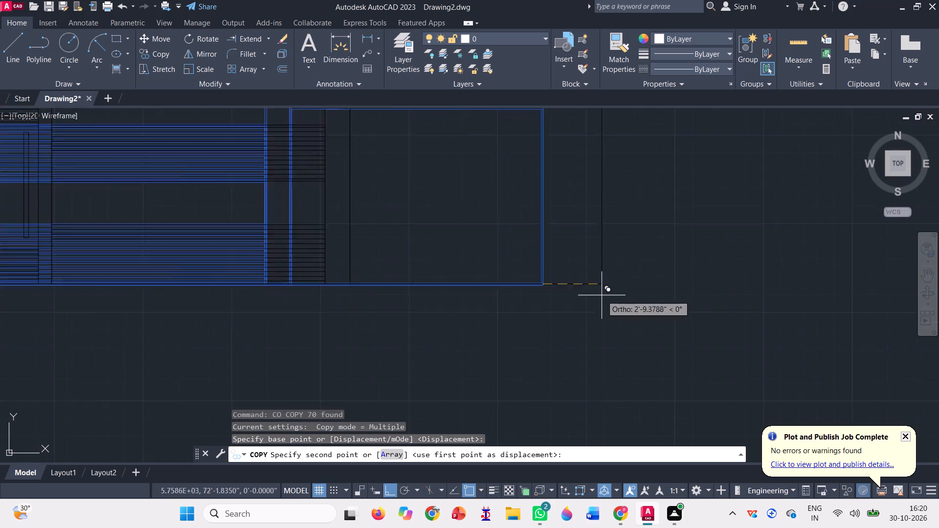
pyautogui.scroll(-3, 602, 295)
pyautogui.scroll(3, 251, 283)
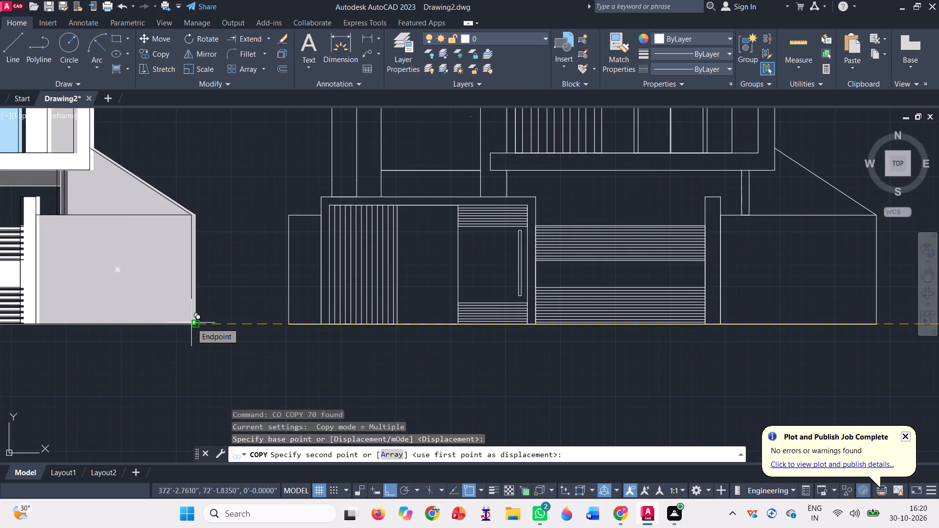
pyautogui.scroll(2, 191, 323)
pyautogui.click(201, 325)
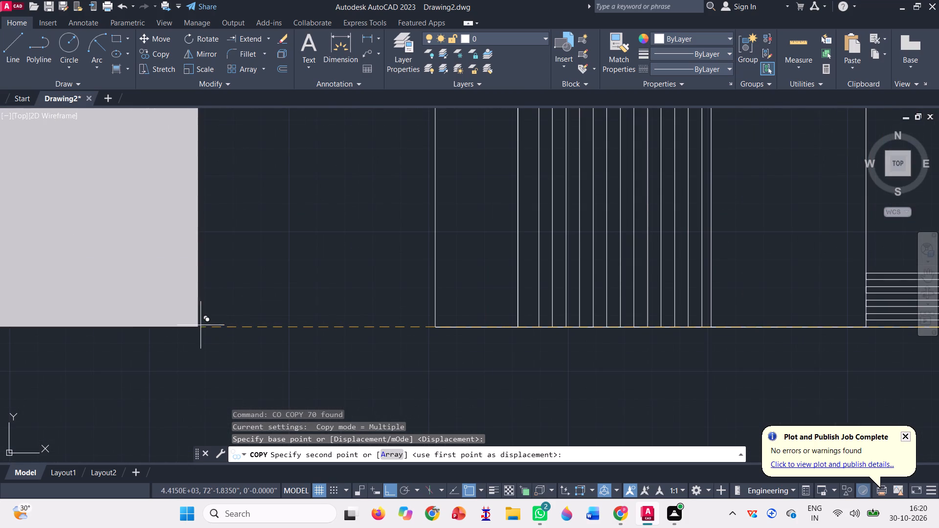
pyautogui.scroll(1, 201, 324)
pyautogui.scroll(-3, 254, 319)
pyautogui.press('space')
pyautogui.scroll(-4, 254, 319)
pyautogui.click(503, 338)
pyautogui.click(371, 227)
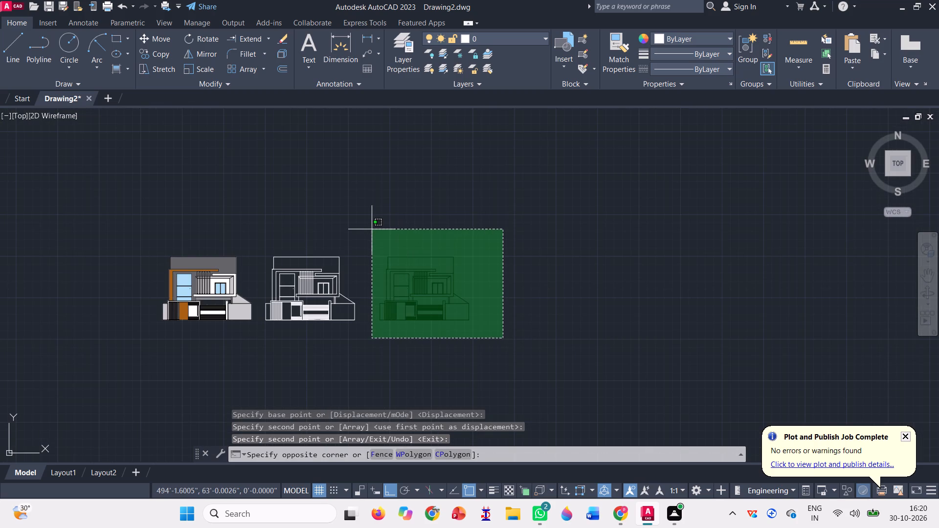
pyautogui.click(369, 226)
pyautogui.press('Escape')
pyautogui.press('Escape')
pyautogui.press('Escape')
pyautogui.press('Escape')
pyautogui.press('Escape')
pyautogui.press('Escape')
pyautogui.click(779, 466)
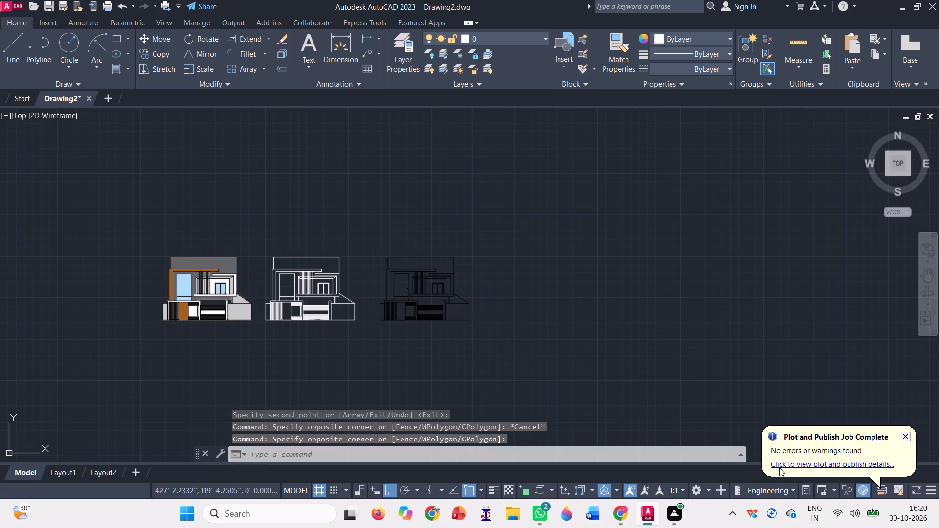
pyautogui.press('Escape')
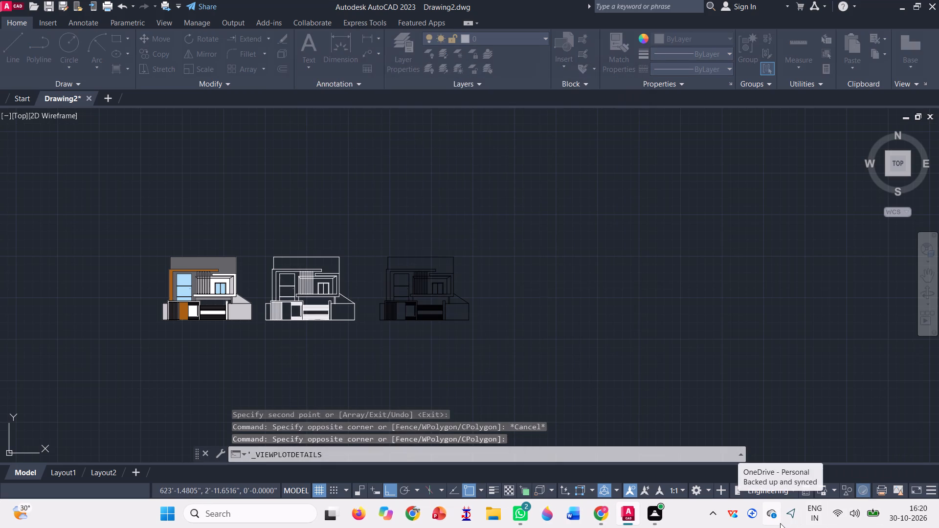
# Erase the separate black-line elevation standing beside the white-line one, keeping the copy laid over the shaded elevation.
pyautogui.click(491, 339)
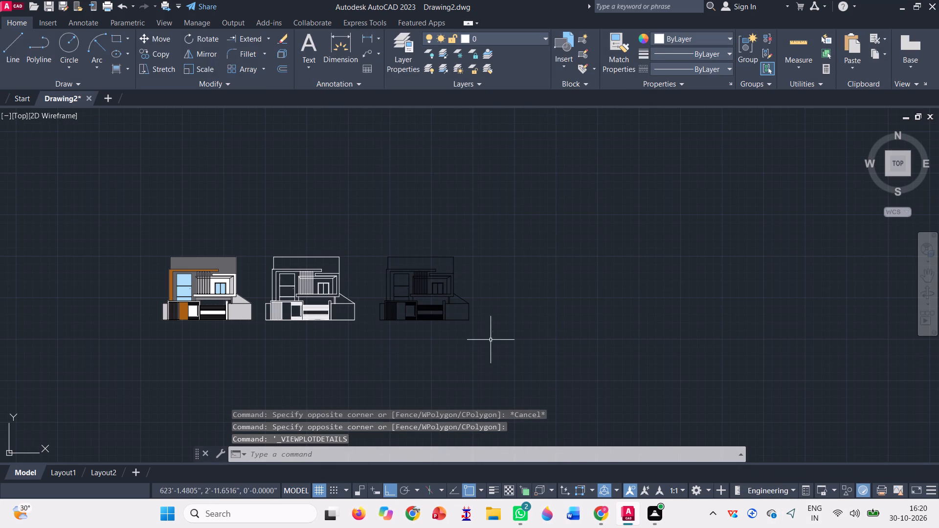
pyautogui.click(367, 234)
pyautogui.press('Delete')
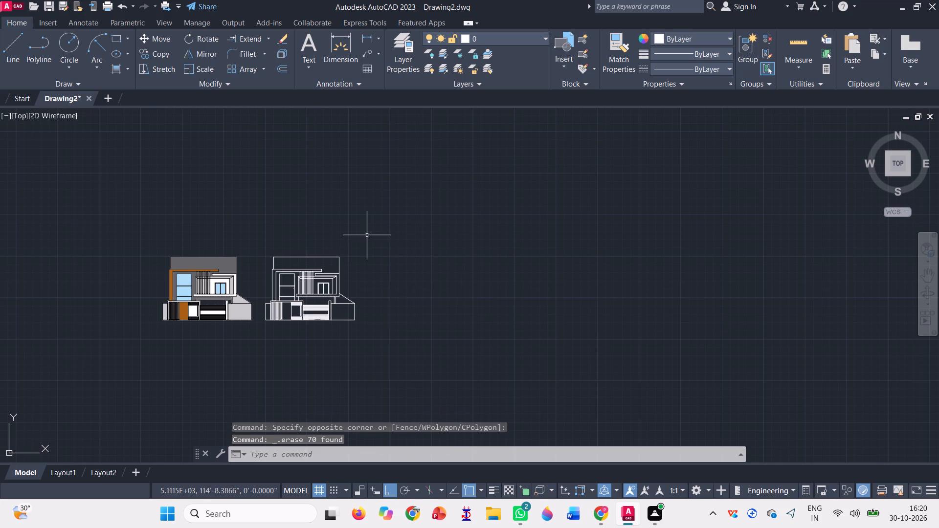
# Run the LOGFILEOFF command to turn off log file recording.
pyautogui.scroll(1, 149, 244)
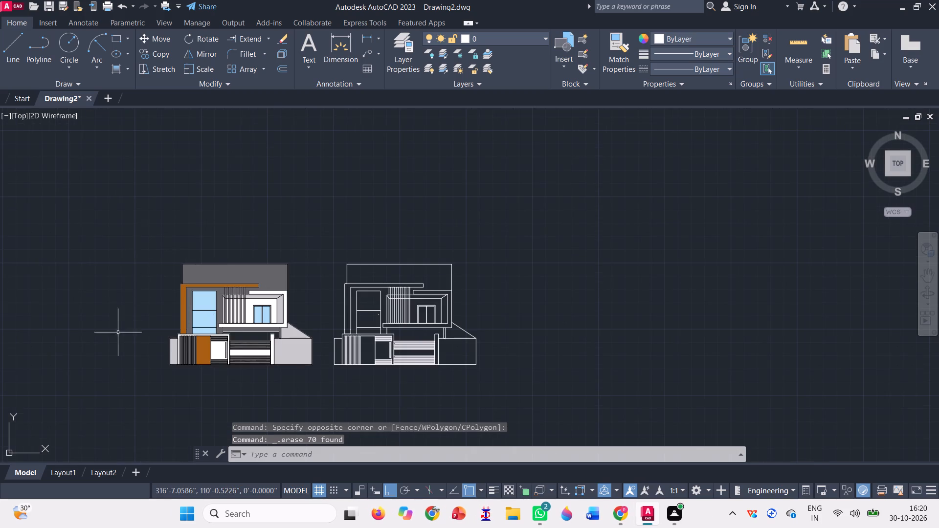
pyautogui.scroll(1, 114, 347)
pyautogui.scroll(1, 352, 378)
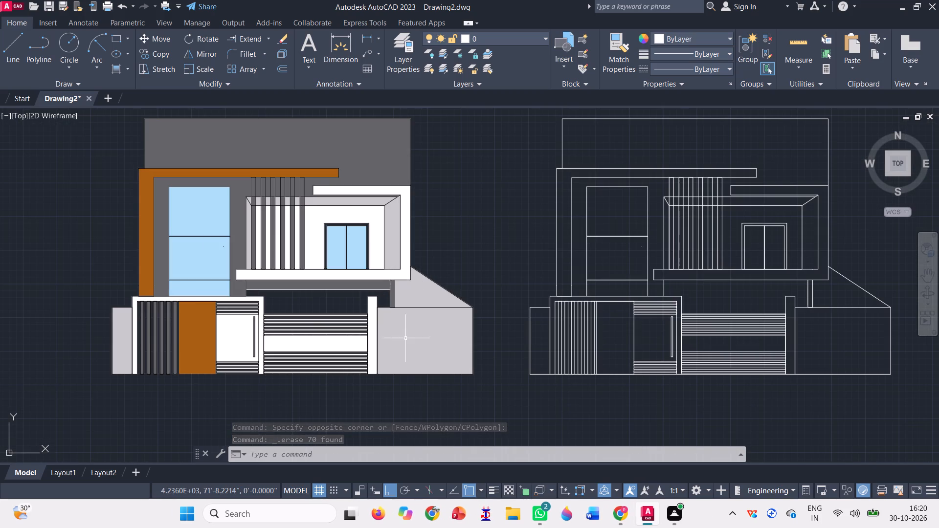
pyautogui.click(931, 269)
pyautogui.moveTo(489, 228); pyautogui.dragTo(489, 228)
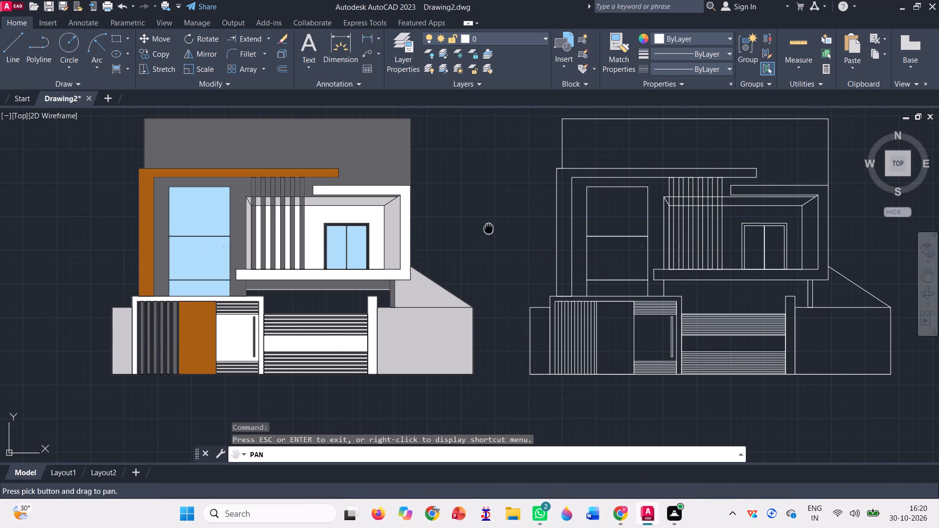
pyautogui.moveTo(489, 228); pyautogui.dragTo(446, 252)
pyautogui.press('Escape')
pyautogui.press('Escape')
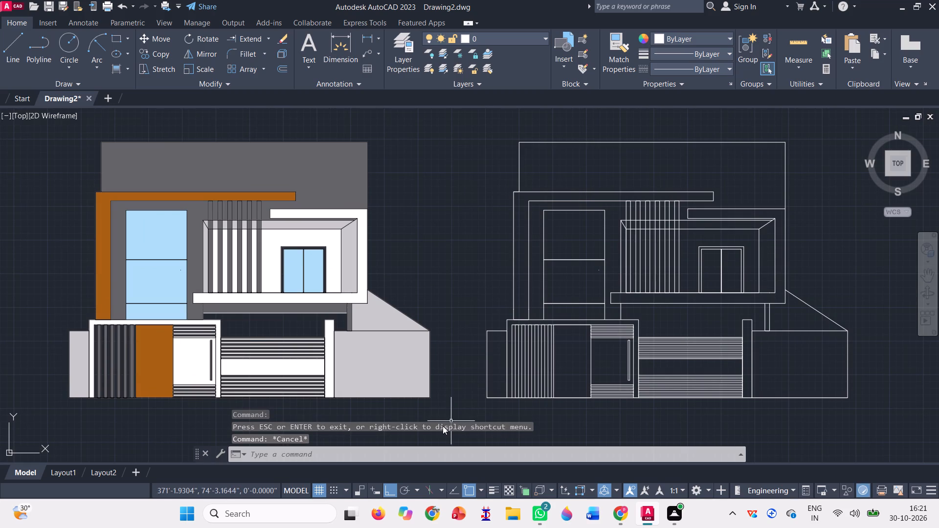
pyautogui.click(447, 452)
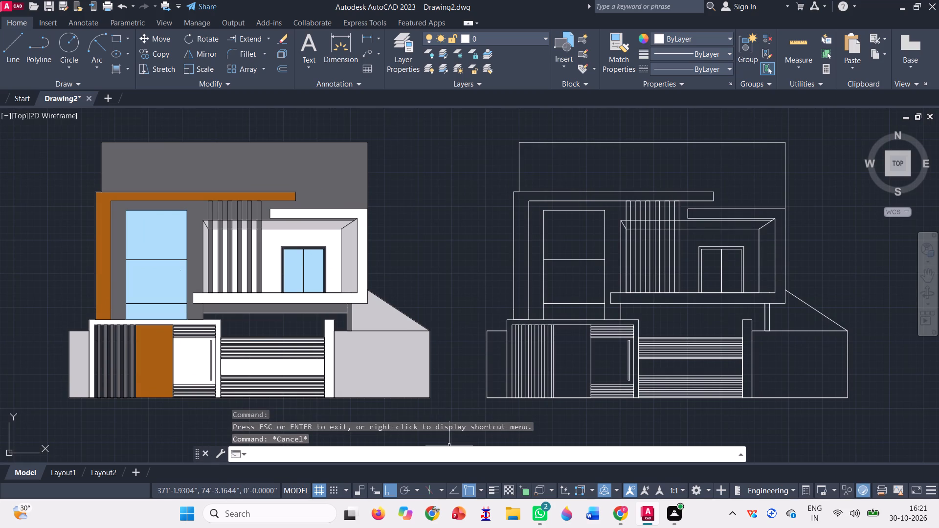
pyautogui.write('log')
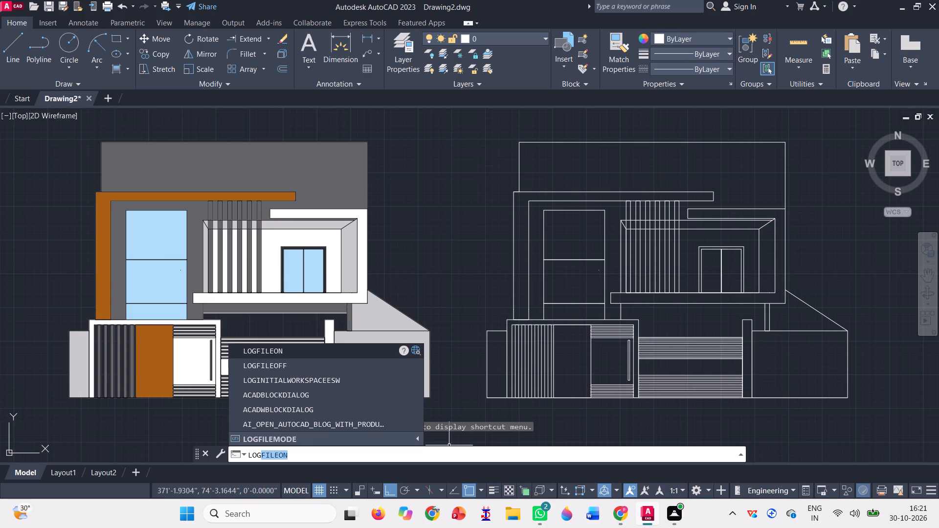
pyautogui.press('Up')
pyautogui.press('Down')
pyautogui.press('Down')
pyautogui.press('Return')
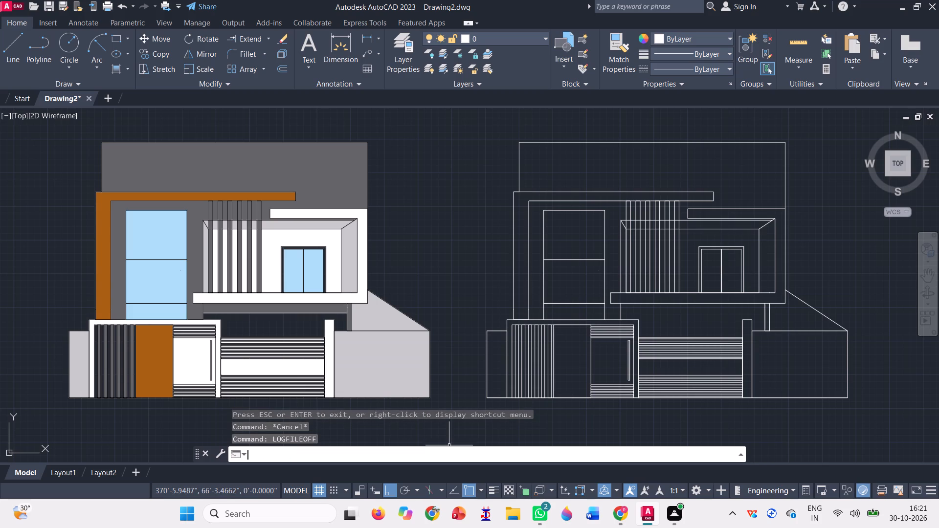
# Save the drawing in the Documents folder as "Modern G+1 Contemporary Minimalist House Elevation".
pyautogui.hotkey('ctrl', 's')
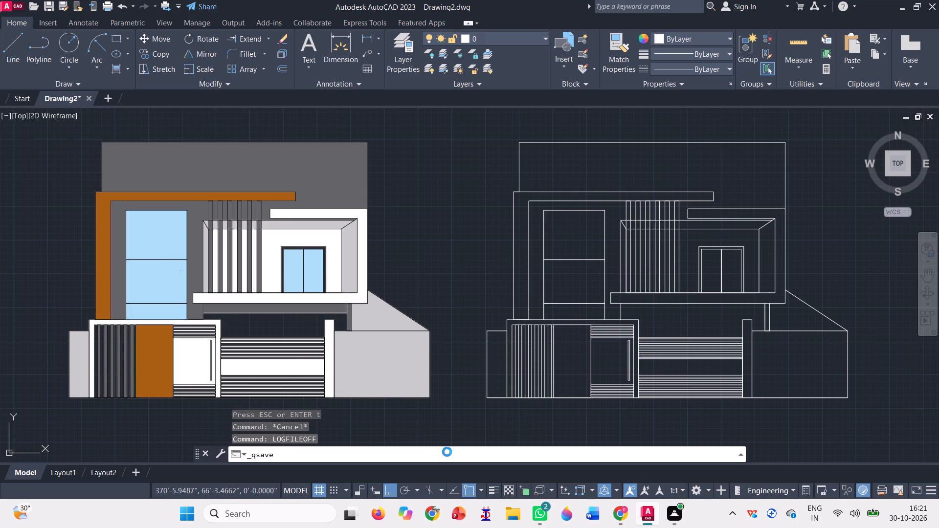
pyautogui.press('BackSpace')
pyautogui.hotkey('ctrl', 'v')
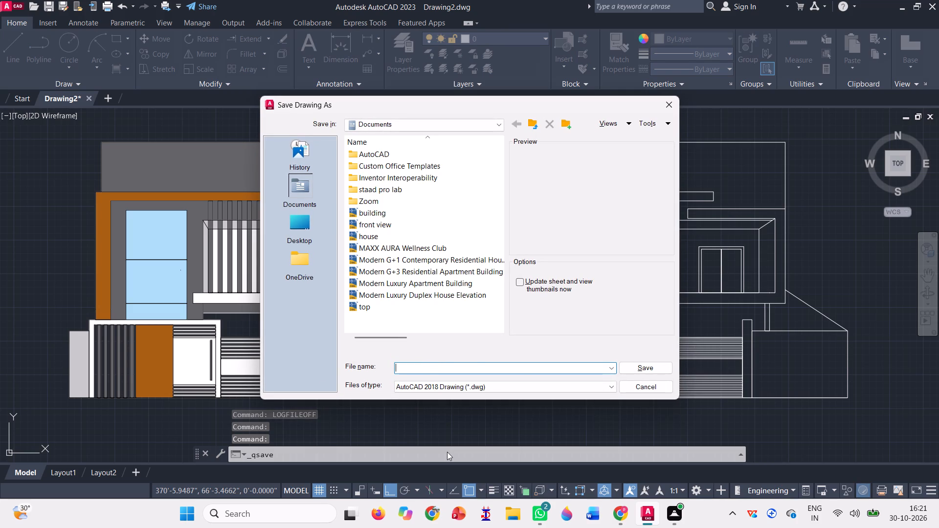
pyautogui.press('Return')
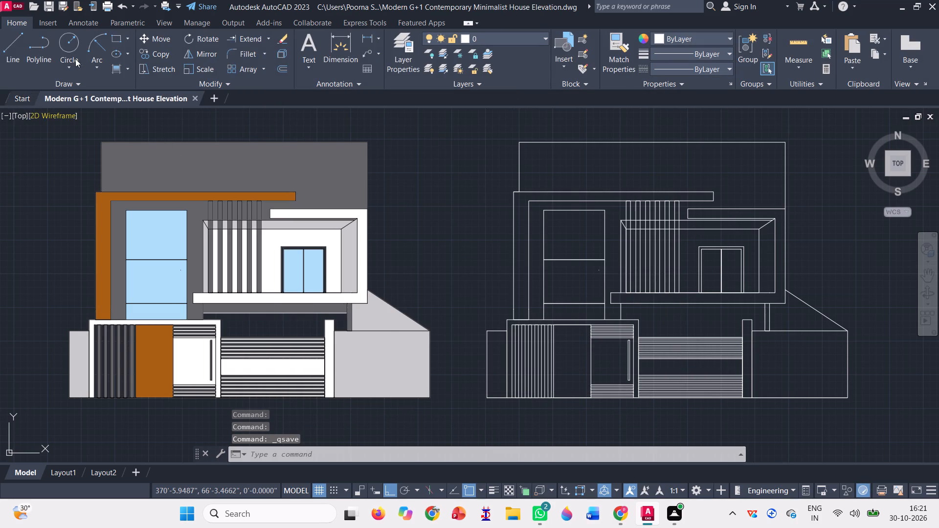
# Plot the model to a PDF file with AutoCAD PDF (Smallest File).pc3 in landscape orientation, applying the setup to the layout.
pyautogui.click(107, 3)
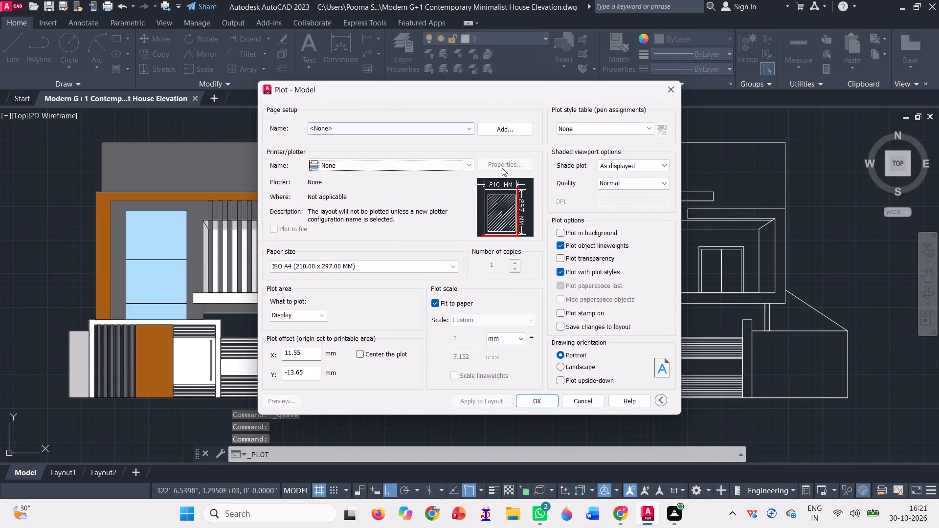
pyautogui.click(466, 168)
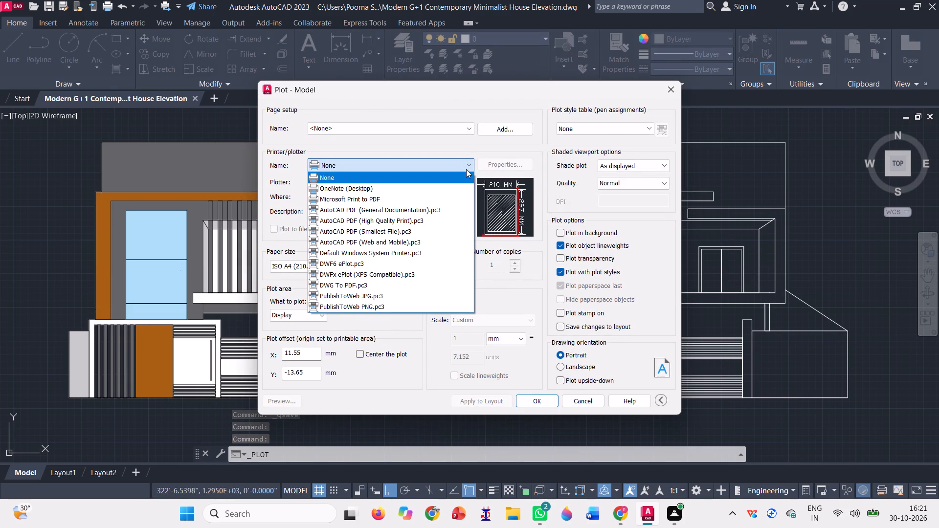
pyautogui.click(437, 233)
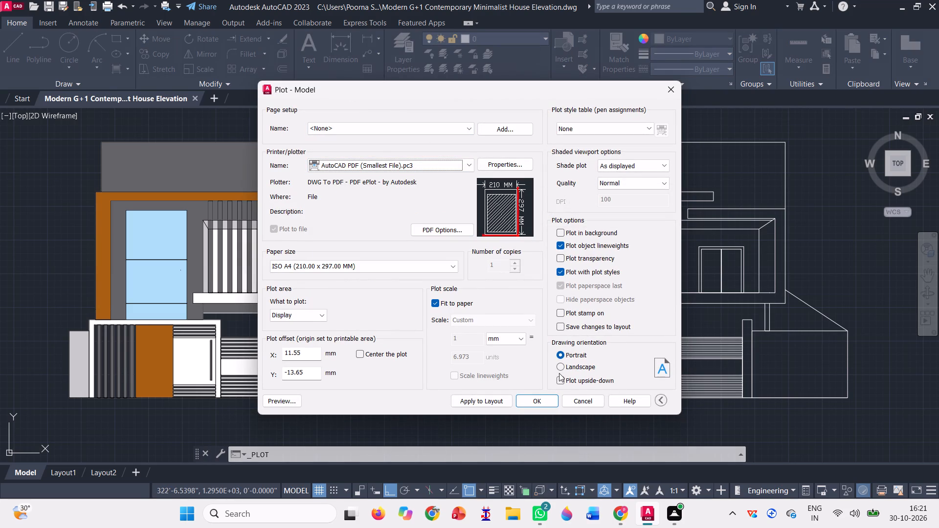
pyautogui.click(562, 365)
pyautogui.click(489, 397)
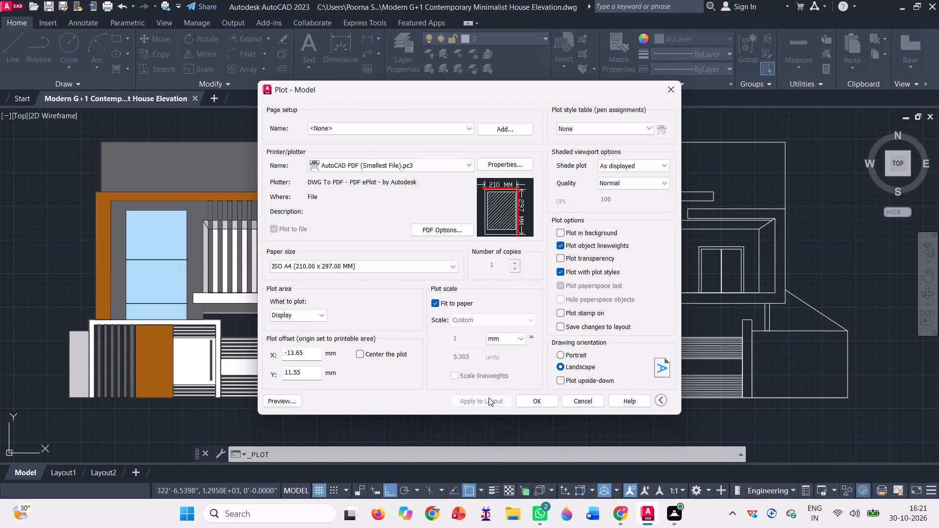
pyautogui.click(531, 403)
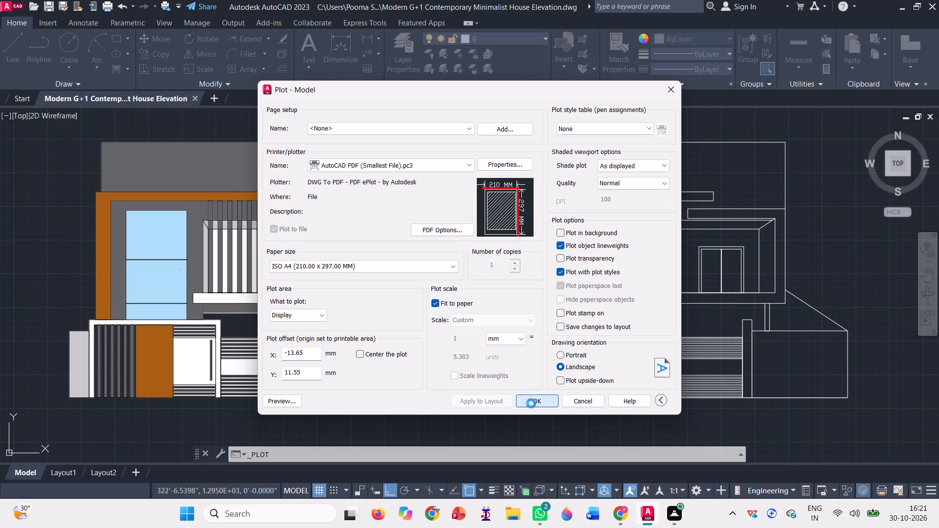
pyautogui.click(639, 368)
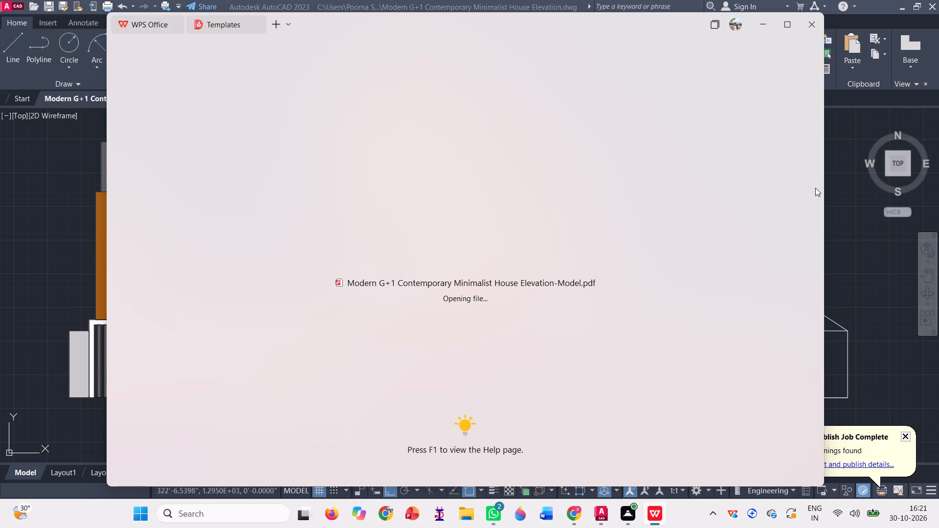
# View the plotted elevation PDF in WPS Office and close it to return to the drawing.
pyautogui.click(818, 34)
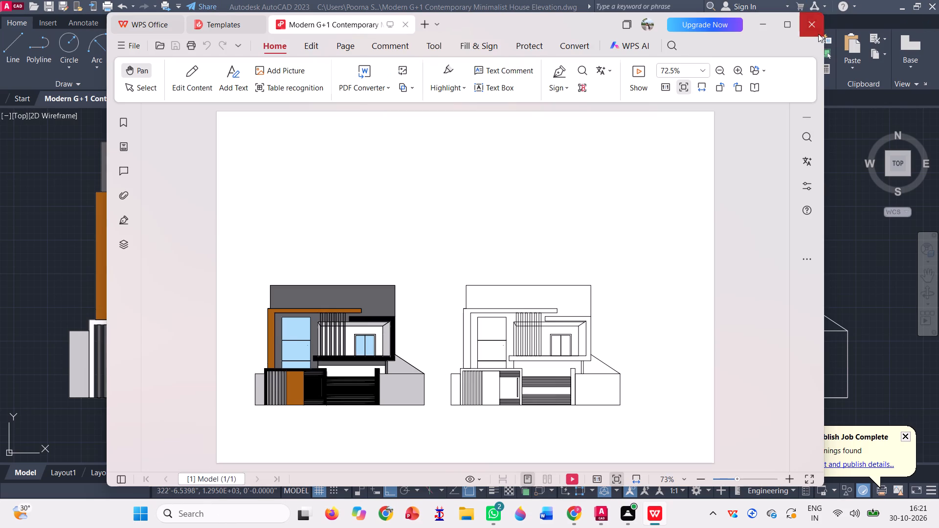
pyautogui.click(816, 34)
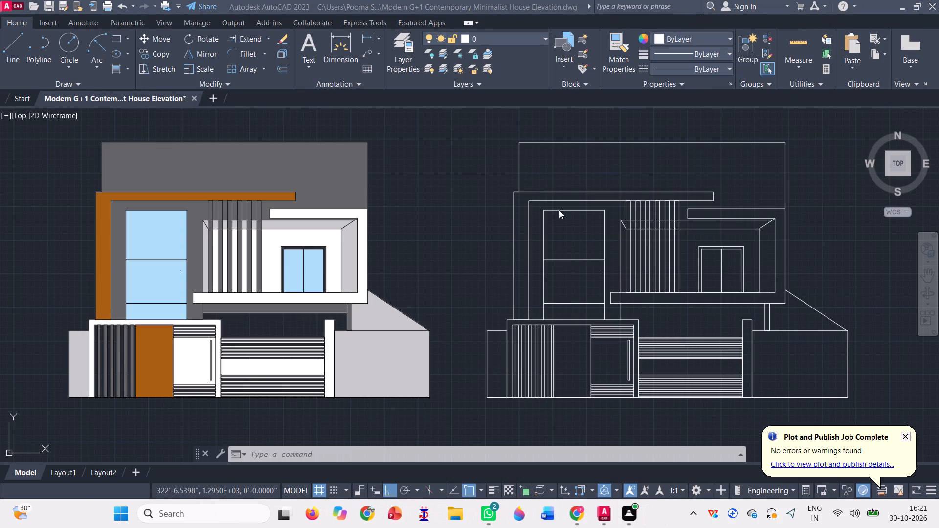